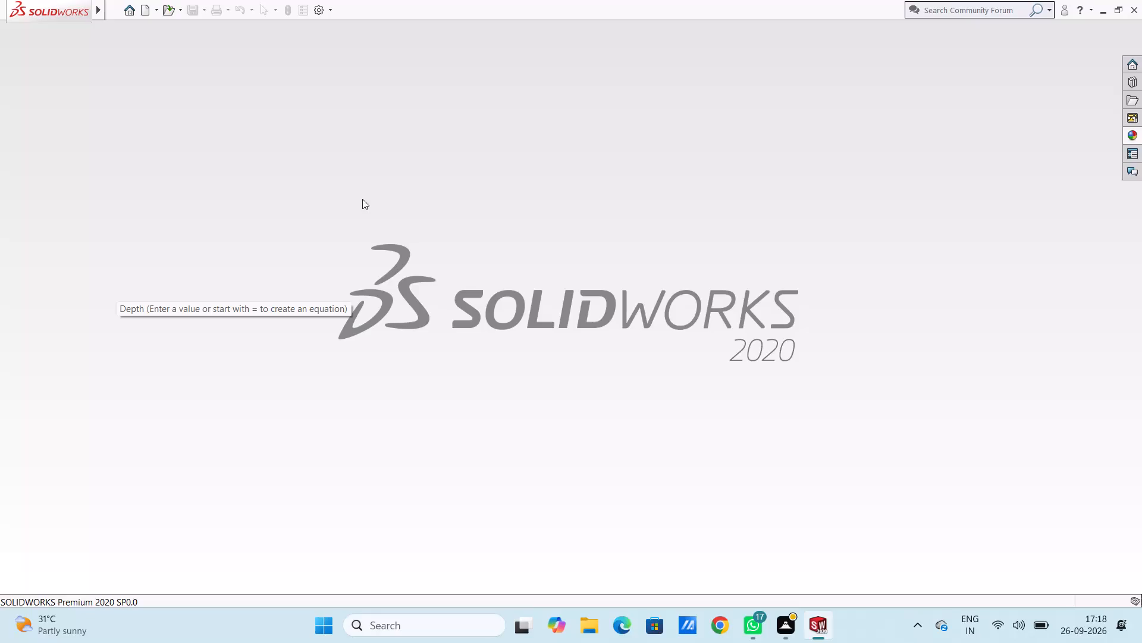
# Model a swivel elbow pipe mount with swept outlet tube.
# Create a new part document.
pyautogui.click(145, 9)
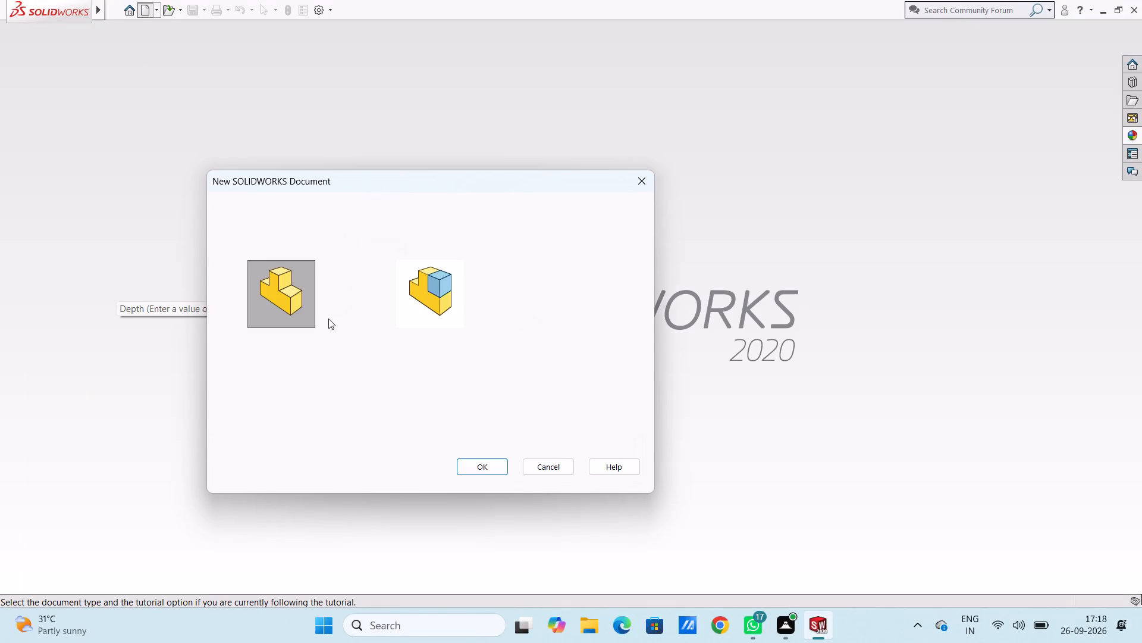
pyautogui.click(497, 466)
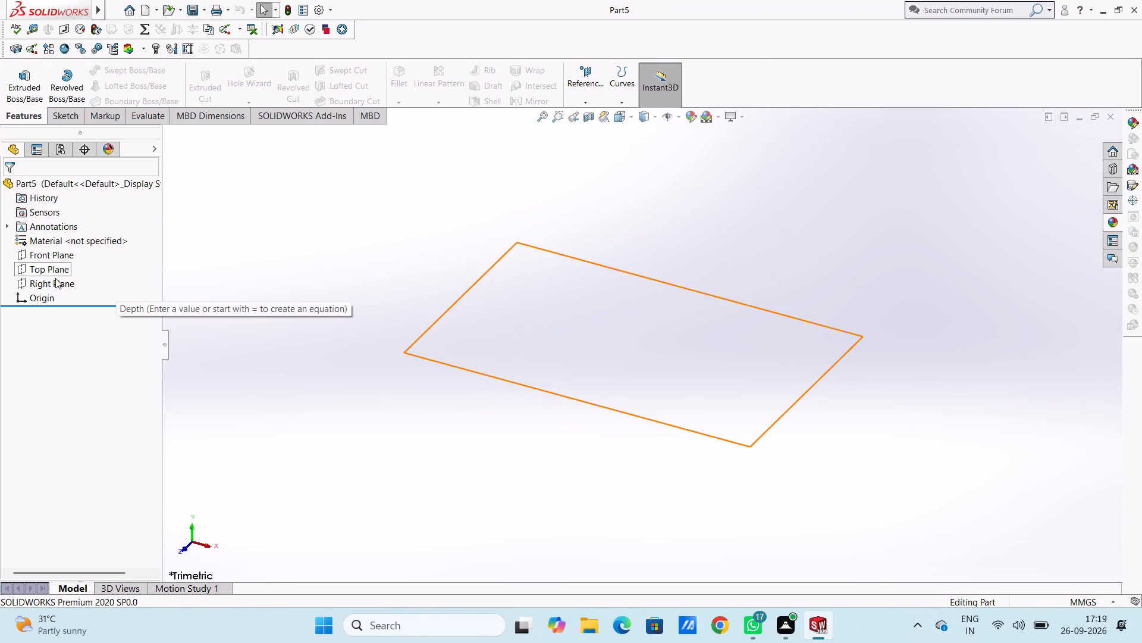
# Open a new sketch on the Top Plane.
pyautogui.click(59, 268)
pyautogui.click(70, 250)
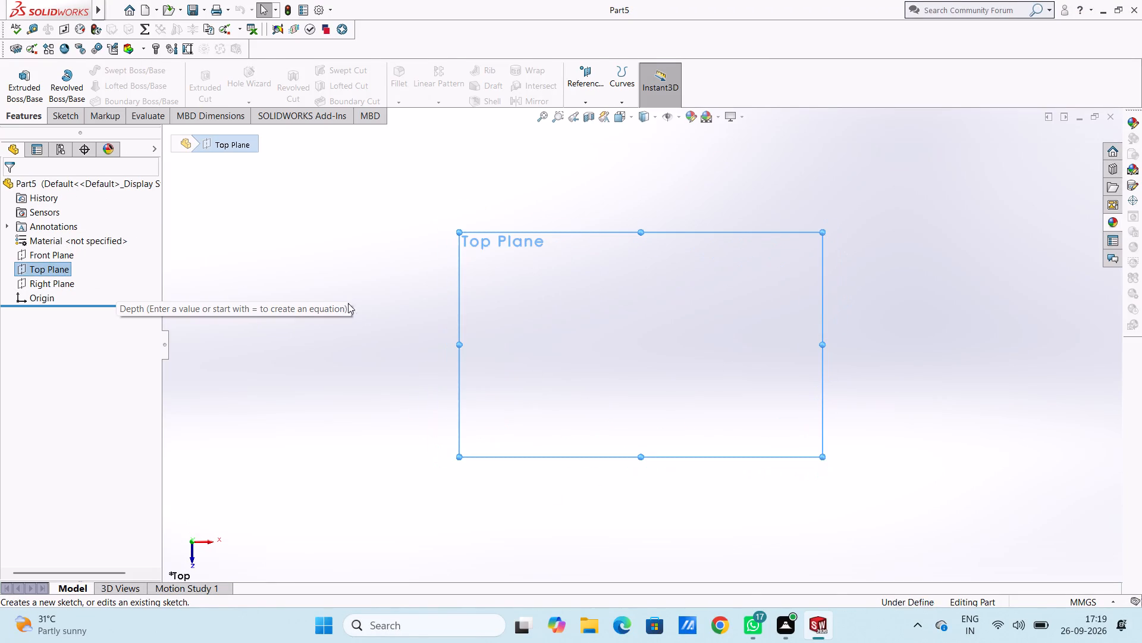
pyautogui.click(349, 298)
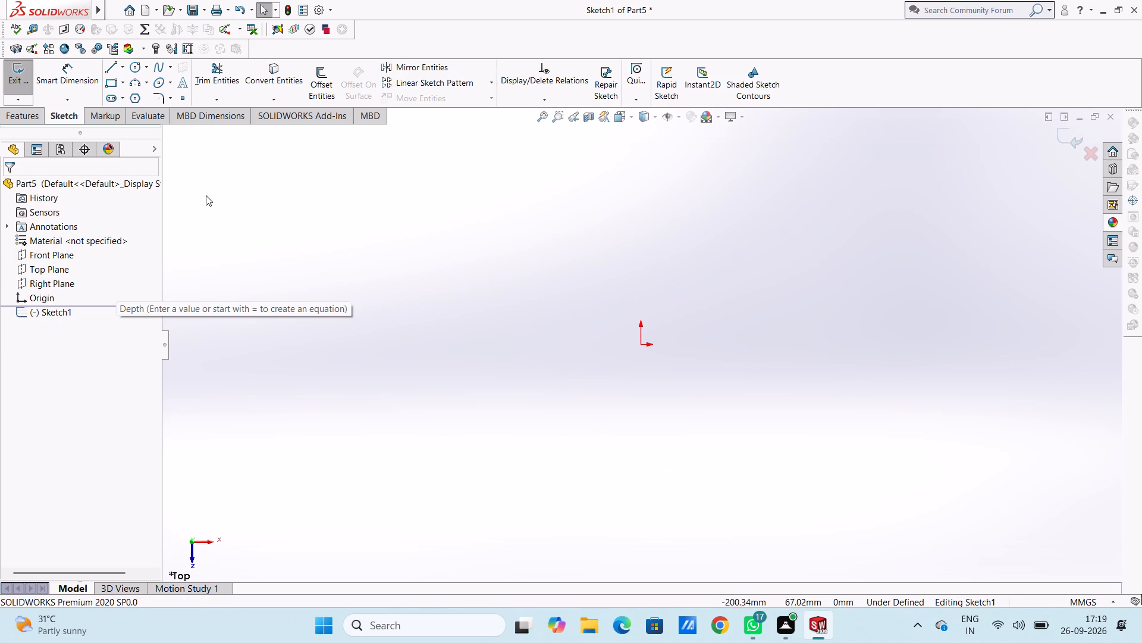
# Sketch a center rectangle from the origin, 88 mm high and 140 mm wide.
pyautogui.click(118, 81)
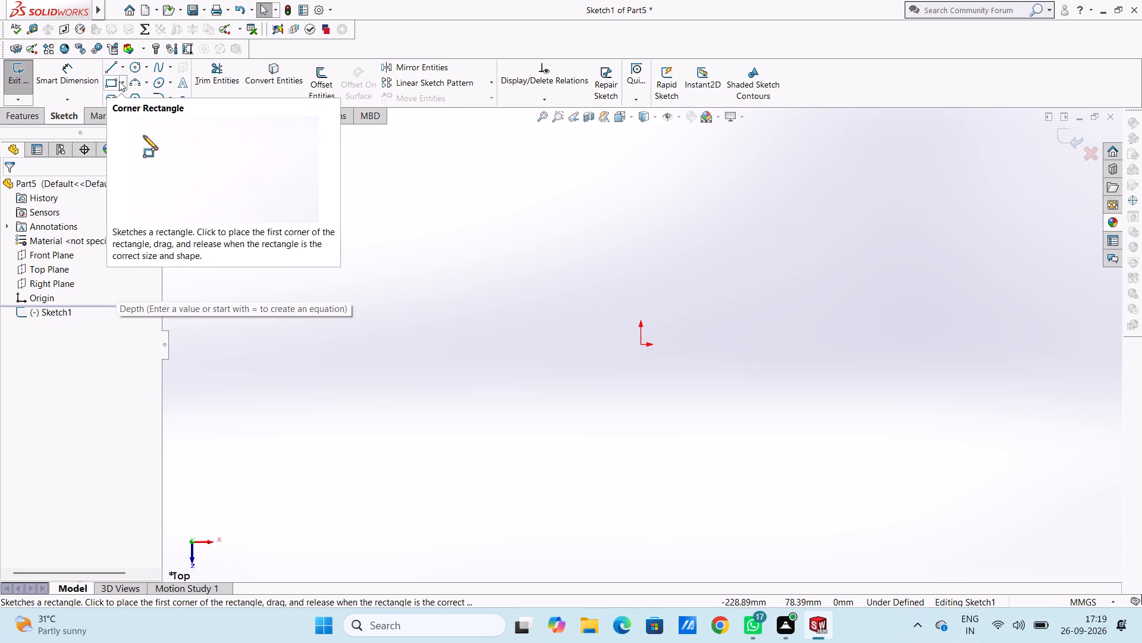
pyautogui.click(123, 110)
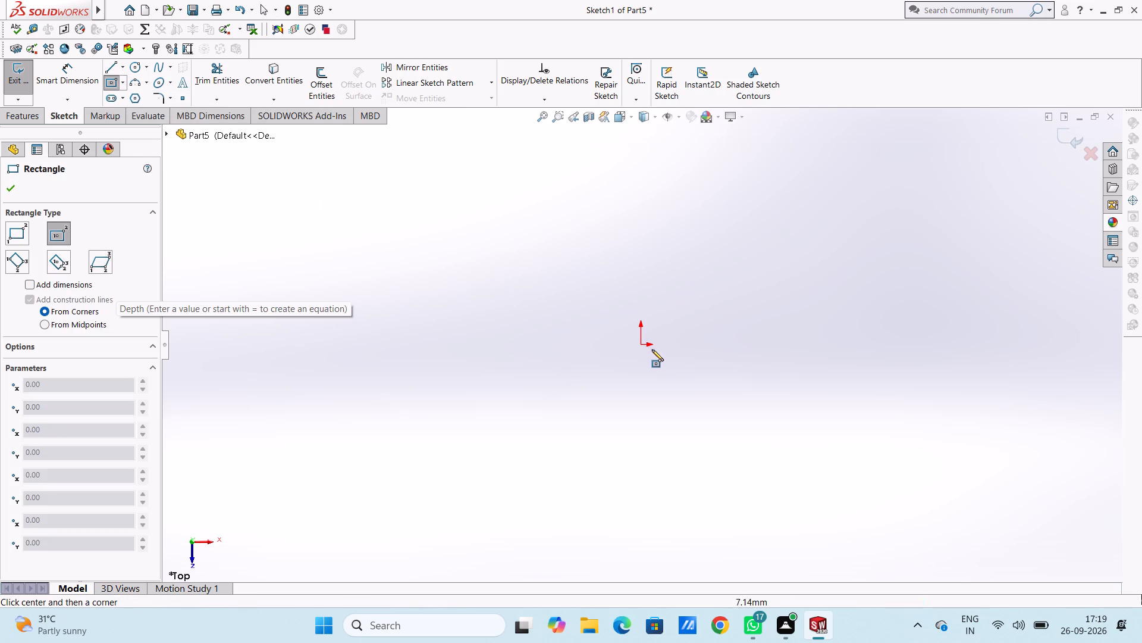
pyautogui.click(641, 344)
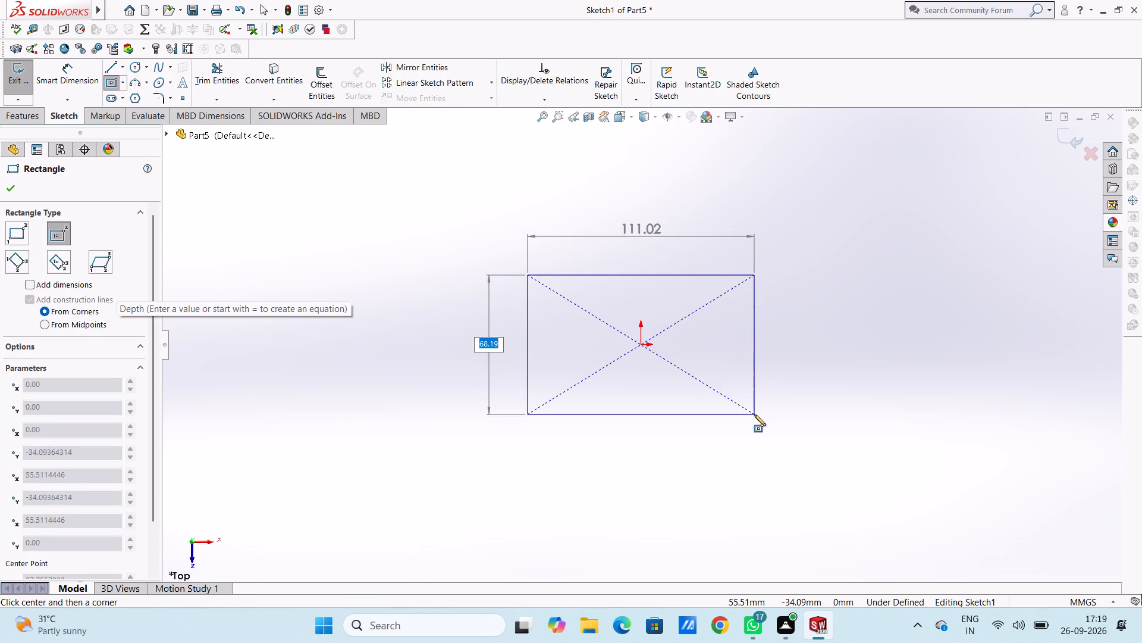
pyautogui.write('88')
pyautogui.press('Return')
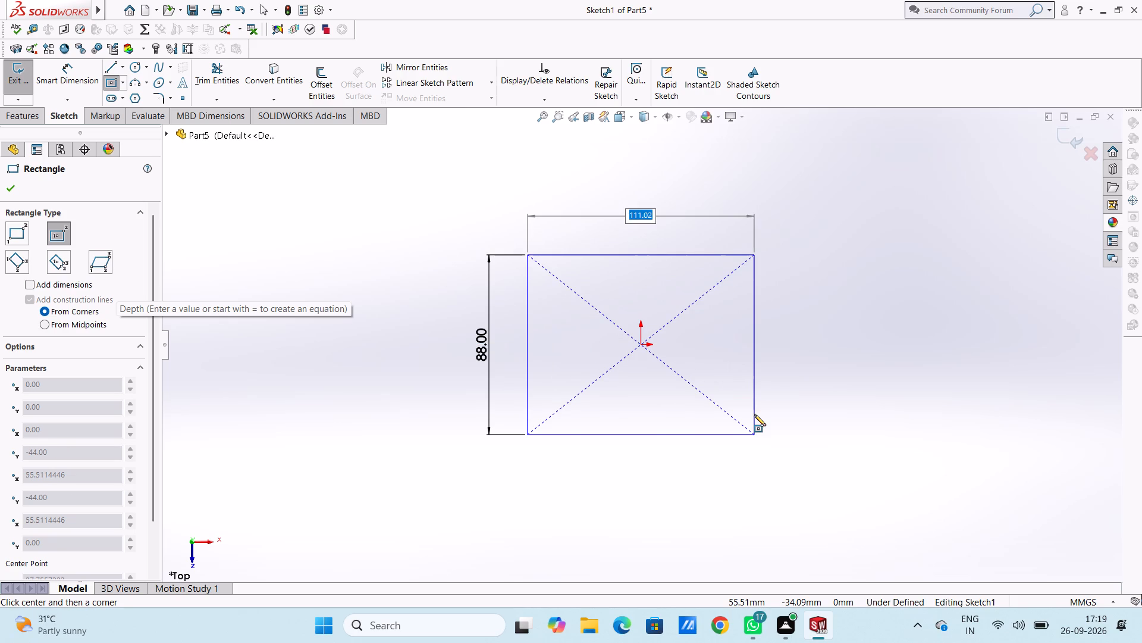
pyautogui.write('140')
pyautogui.press('Return')
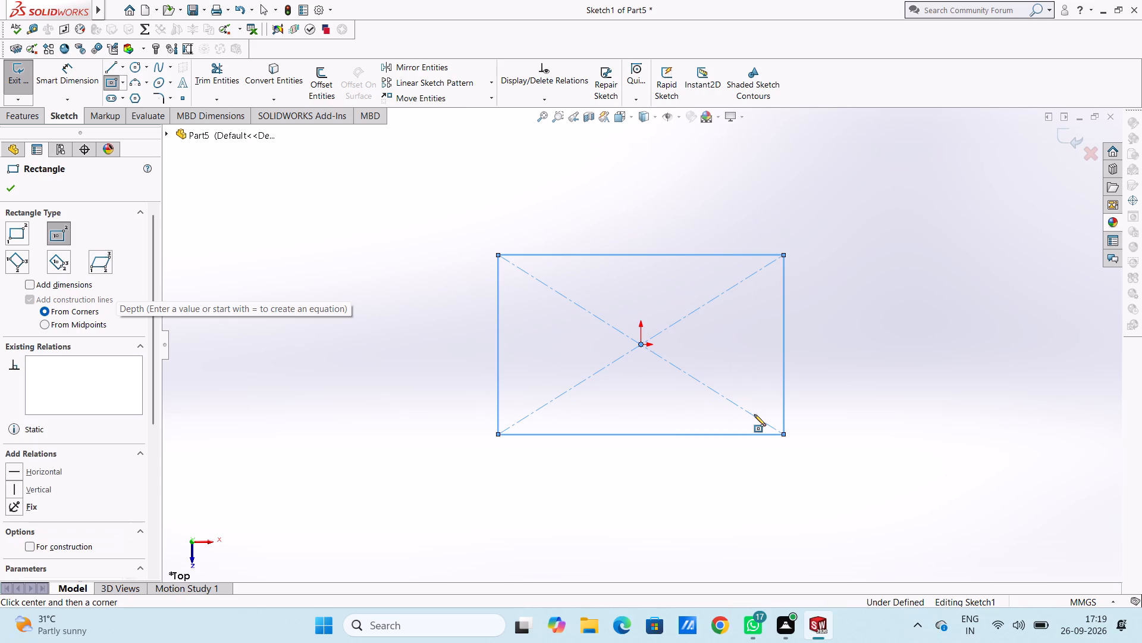
# Add driving dimensions of 88 mm to the rectangle's left side and 140 mm to its upper side.
pyautogui.hotkey('ctrl', '7')
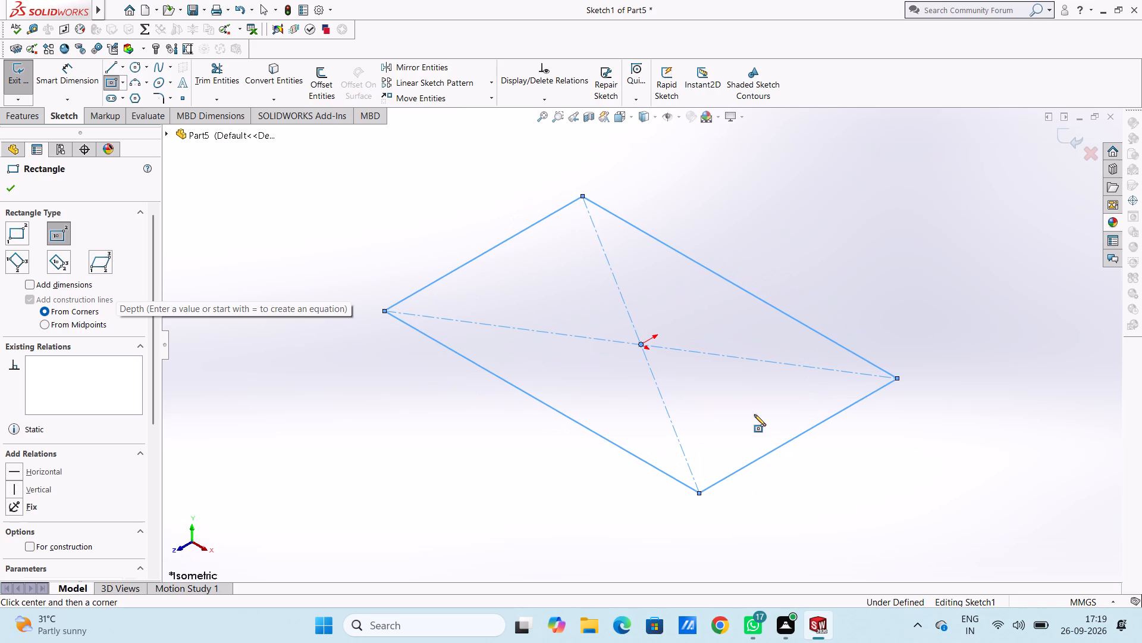
pyautogui.hotkey('ctrl', '5')
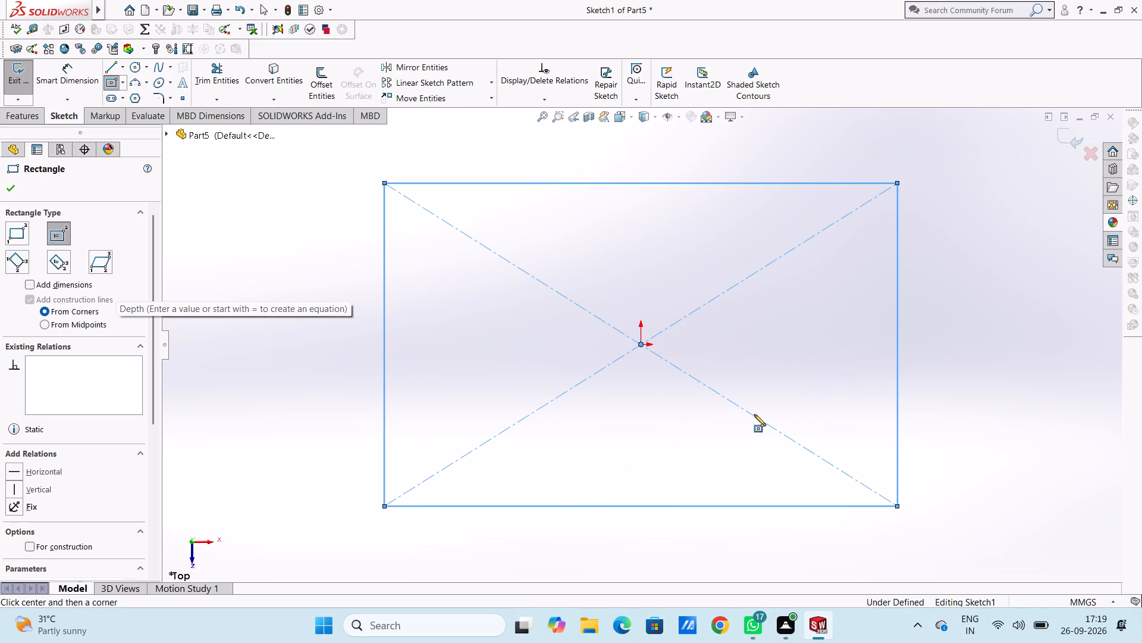
pyautogui.scroll(3, 754, 414)
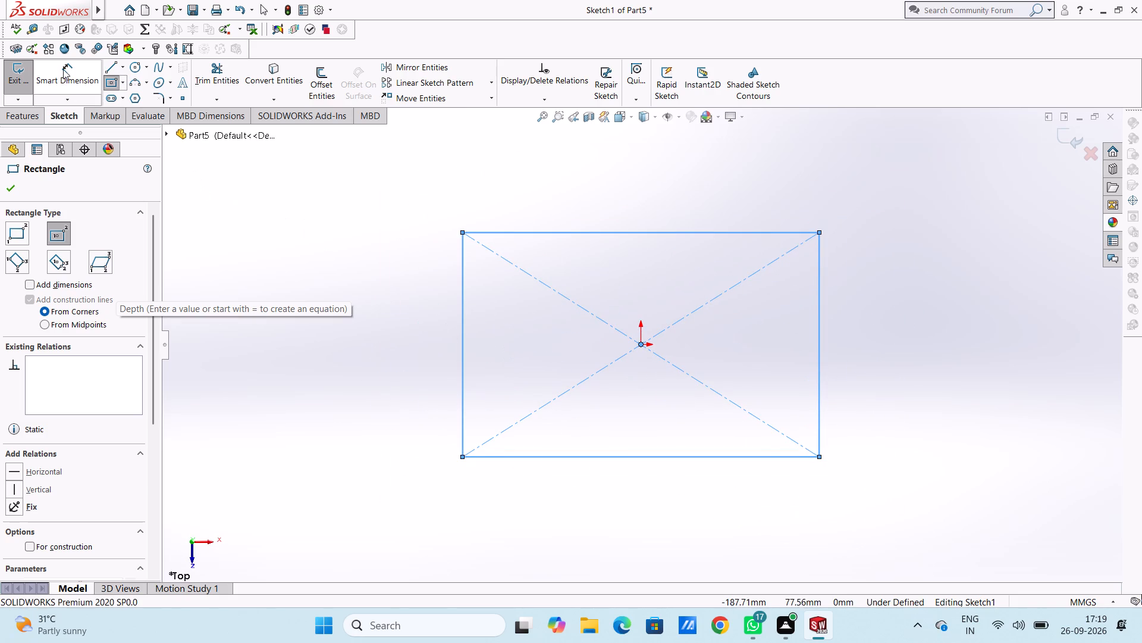
pyautogui.click(63, 69)
pyautogui.click(461, 310)
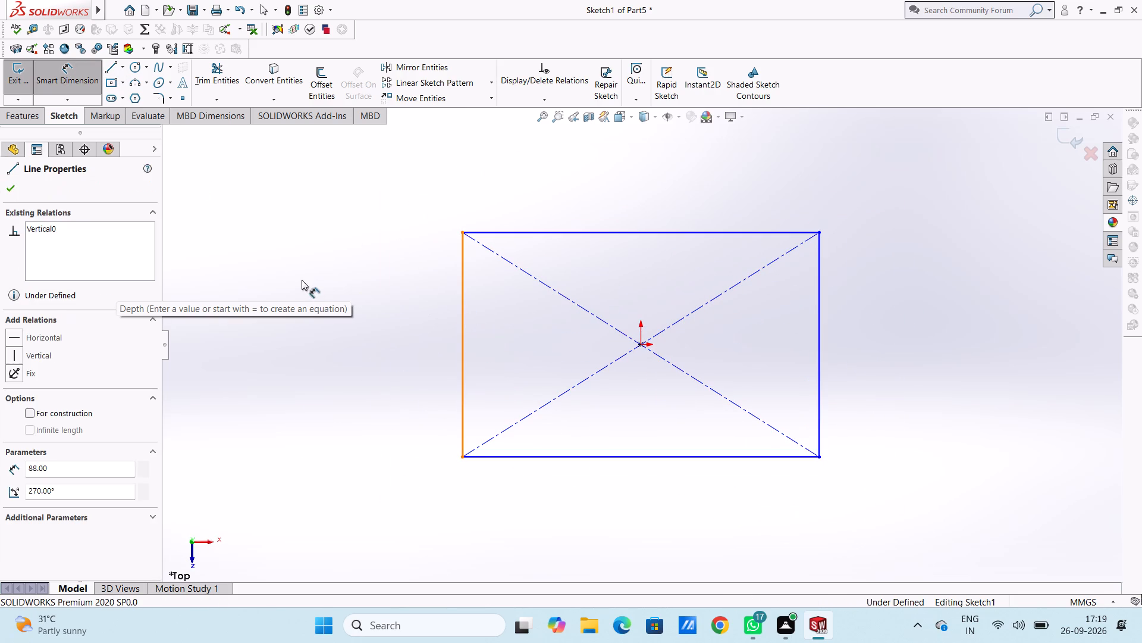
pyautogui.click(296, 277)
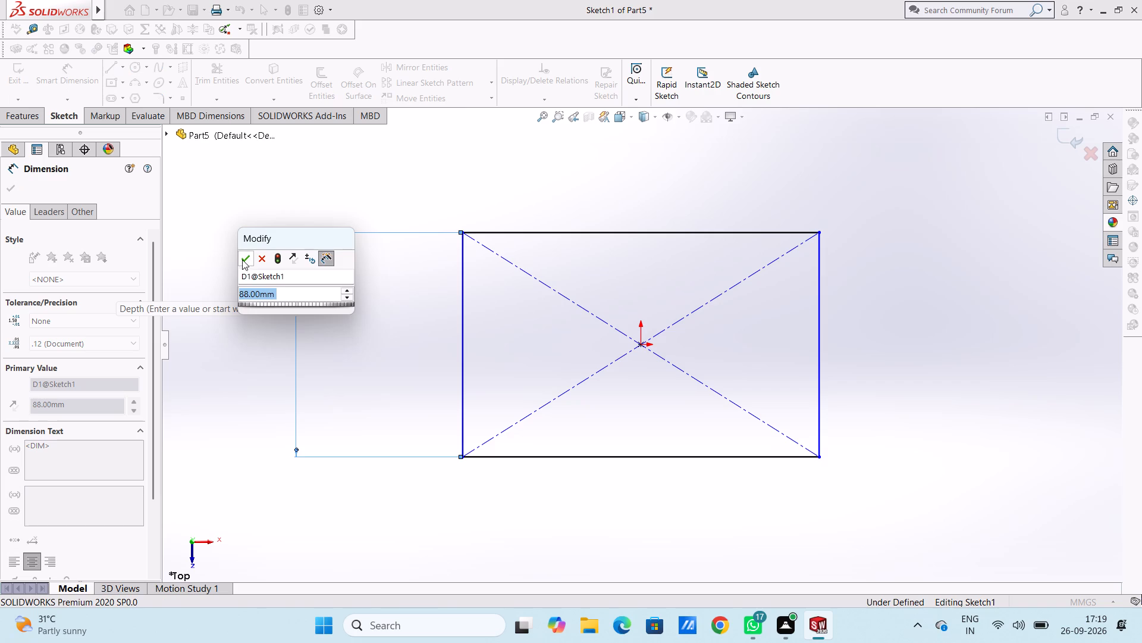
pyautogui.click(242, 260)
pyautogui.click(239, 230)
pyautogui.click(512, 230)
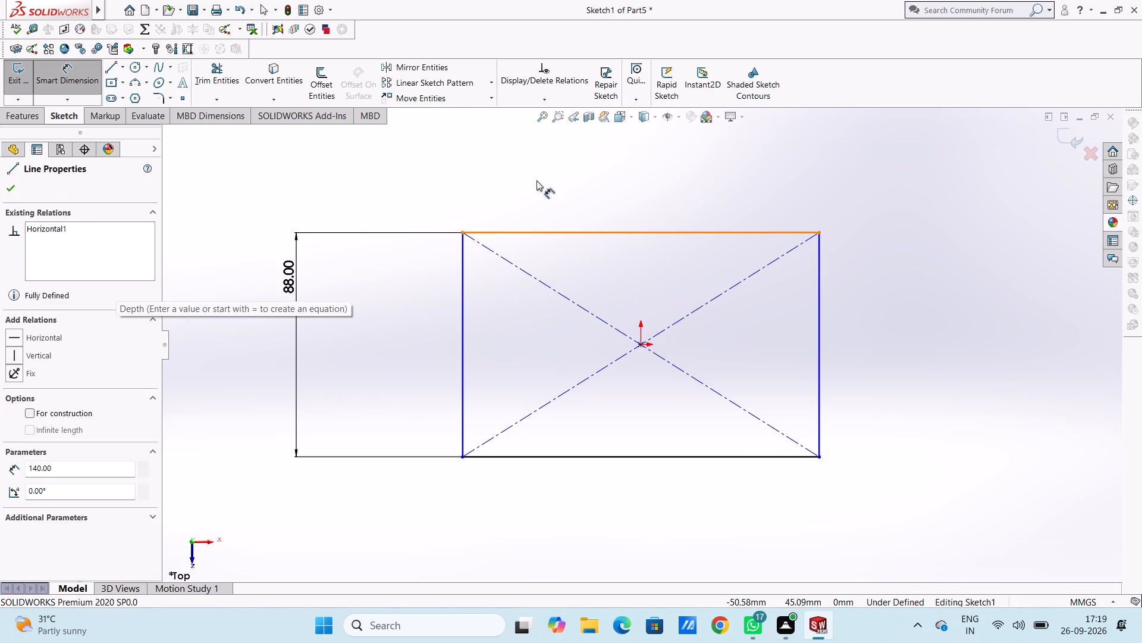
pyautogui.click(537, 180)
pyautogui.click(487, 166)
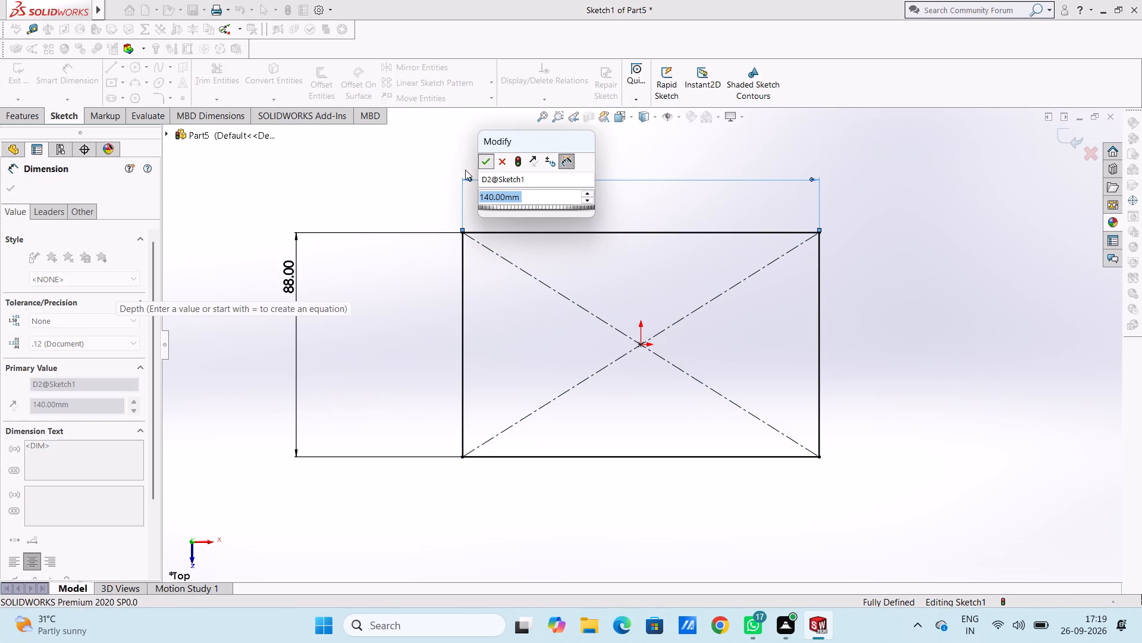
pyautogui.click(440, 176)
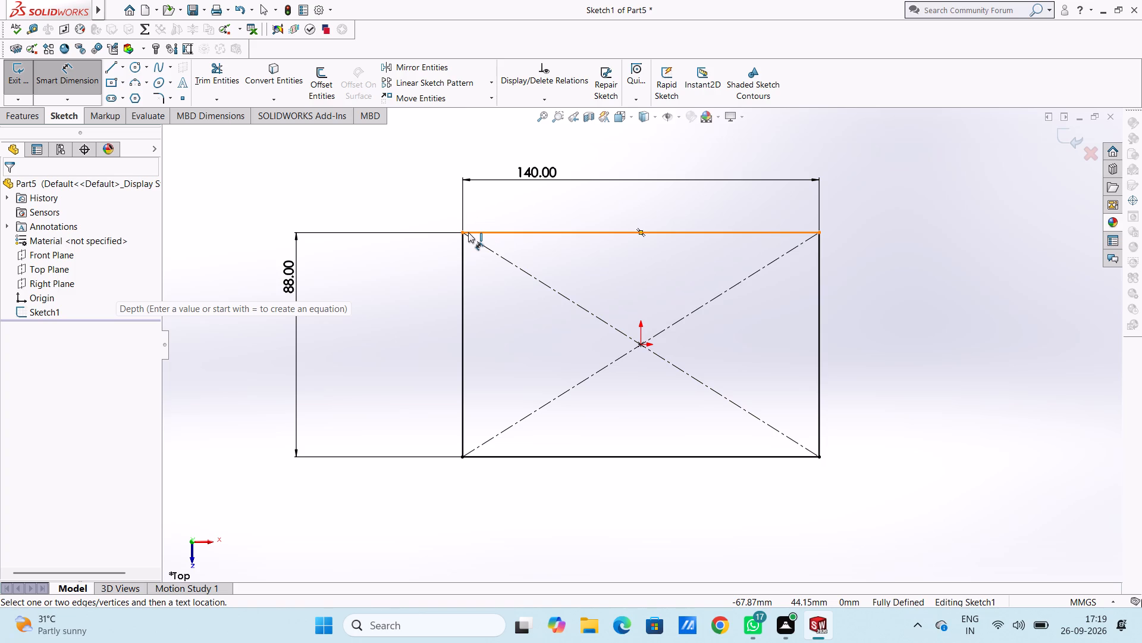
# Round all four corners of the rectangle with 15 mm sketch fillets.
pyautogui.scroll(3, 468, 232)
pyautogui.scroll(-1, 712, 363)
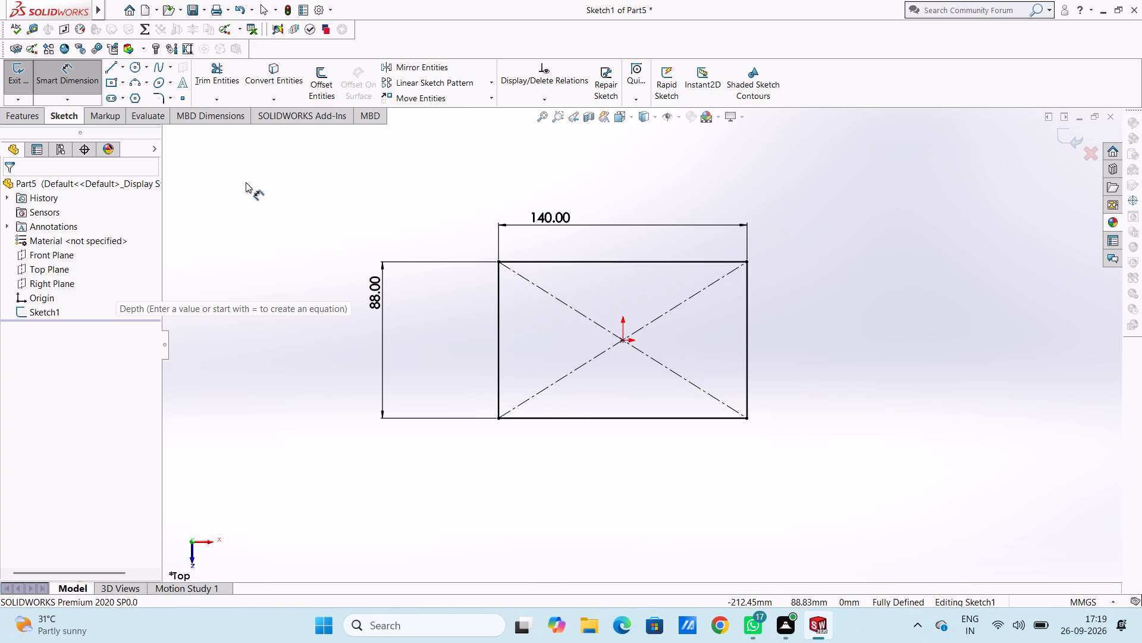
pyautogui.click(156, 98)
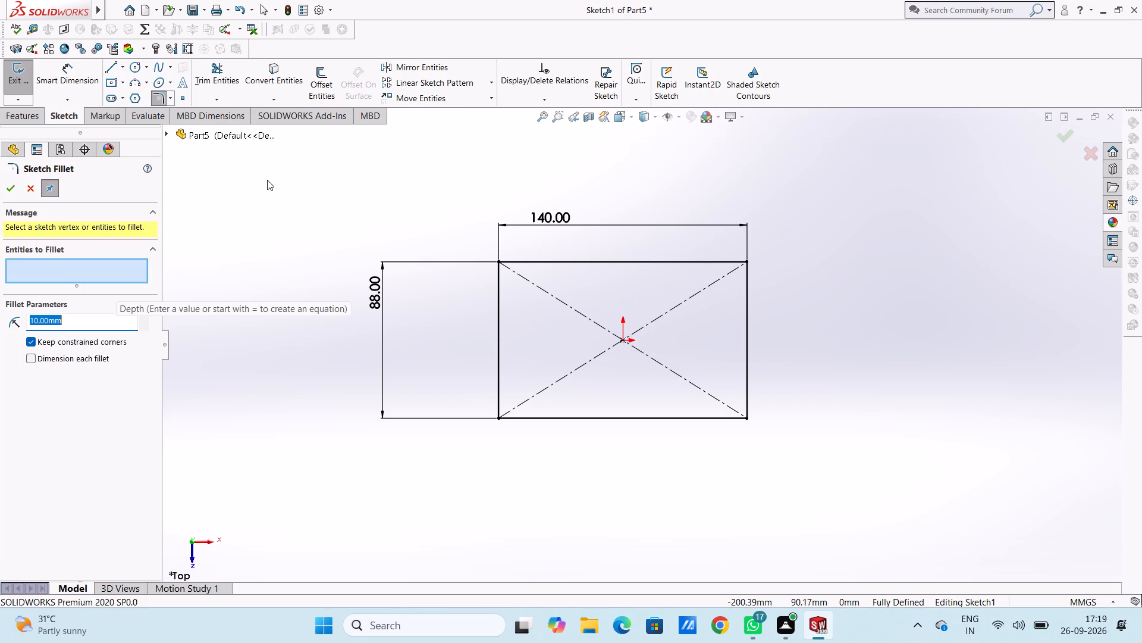
pyautogui.write('15')
pyautogui.press('Return')
pyautogui.click(497, 258)
pyautogui.click(497, 419)
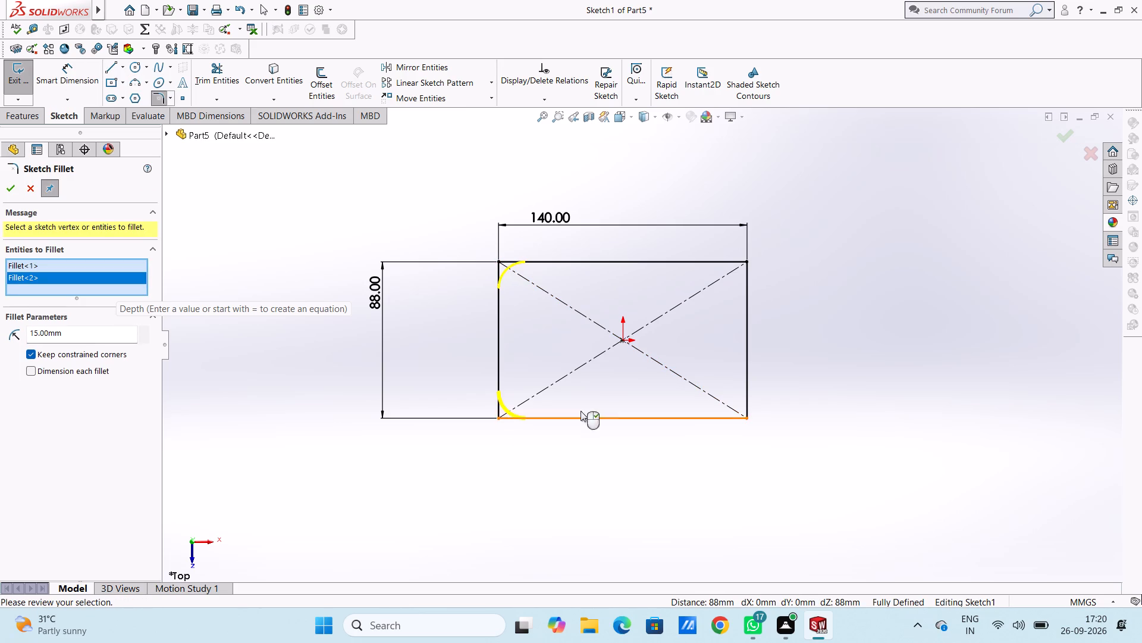
pyautogui.click(745, 418)
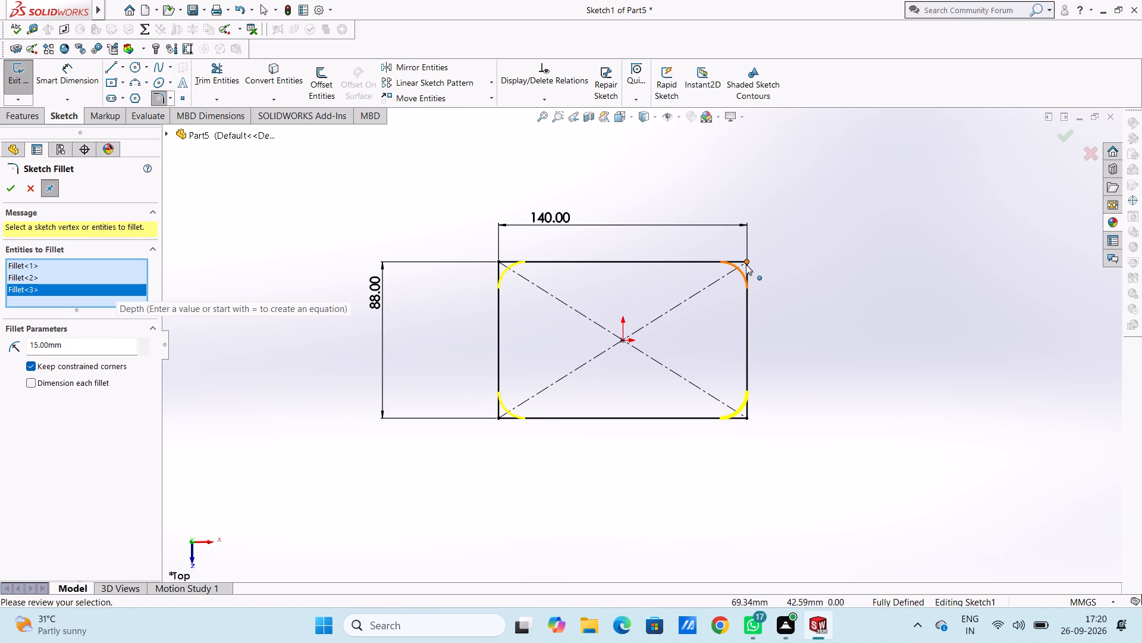
pyautogui.click(746, 264)
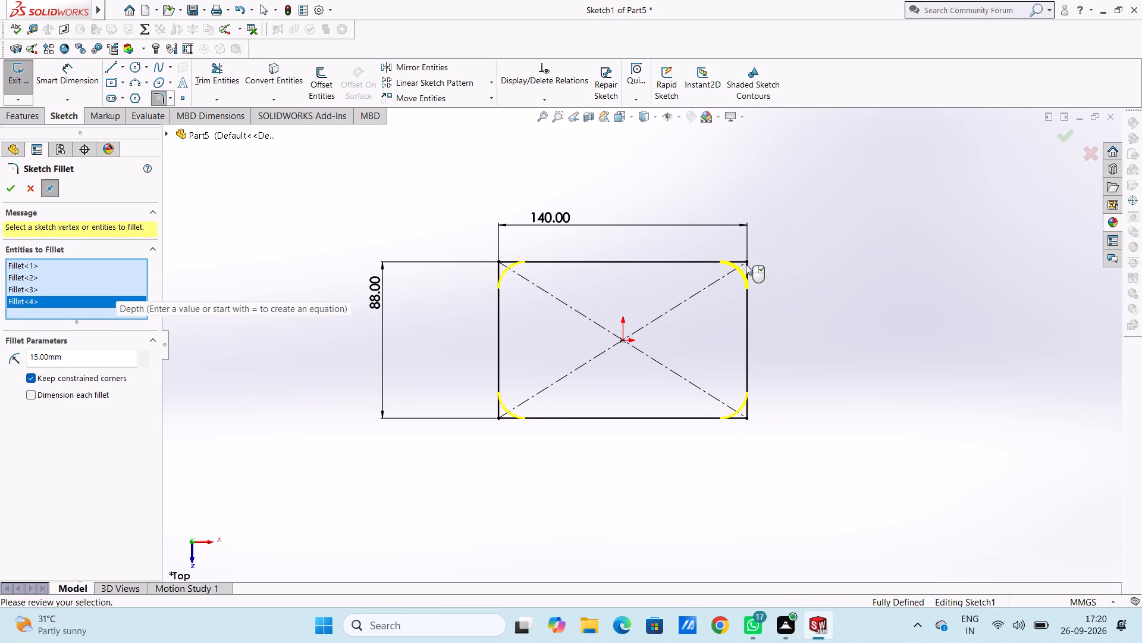
pyautogui.click(5, 190)
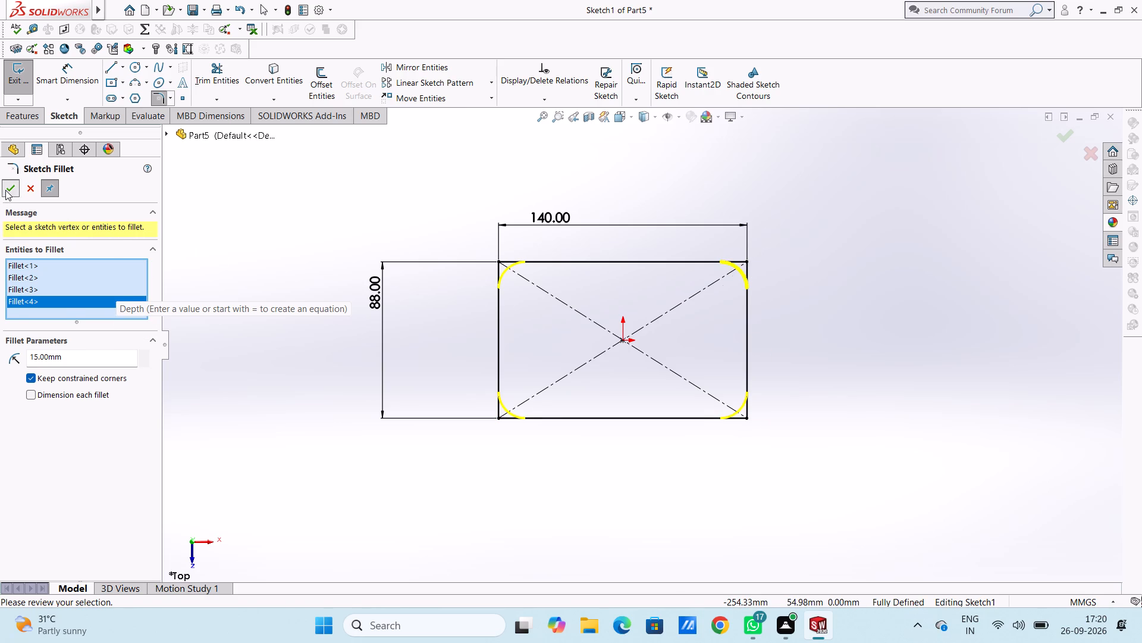
pyautogui.click(11, 191)
pyautogui.click(276, 219)
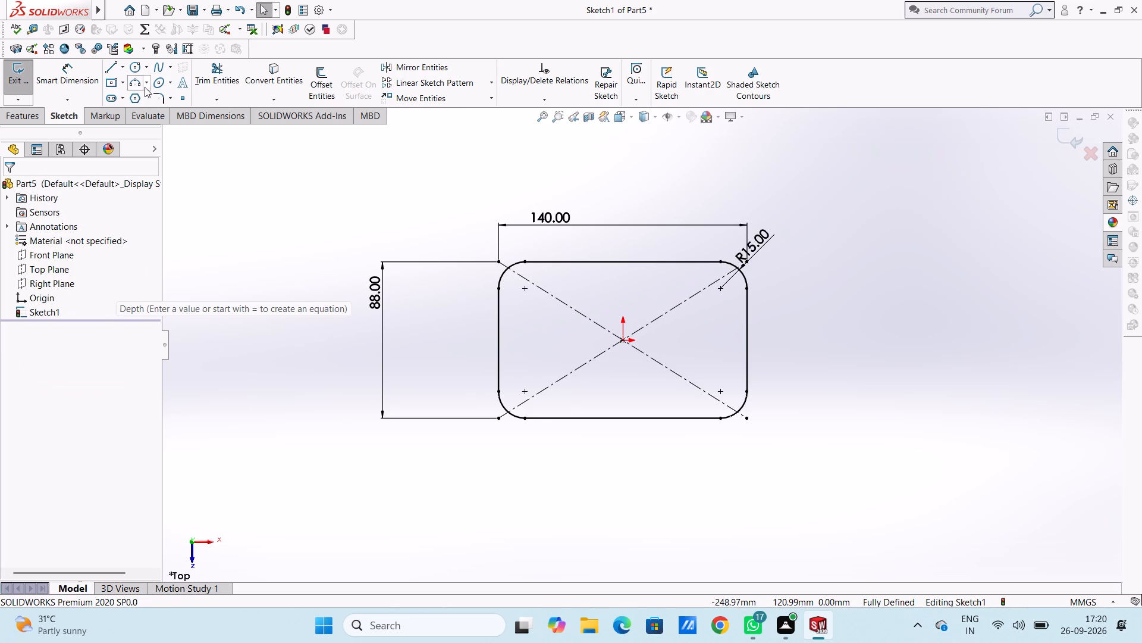
# Sketch four circles of 4 mm radius, one centred on each corner fillet's centre point.
pyautogui.click(134, 66)
pyautogui.click(523, 289)
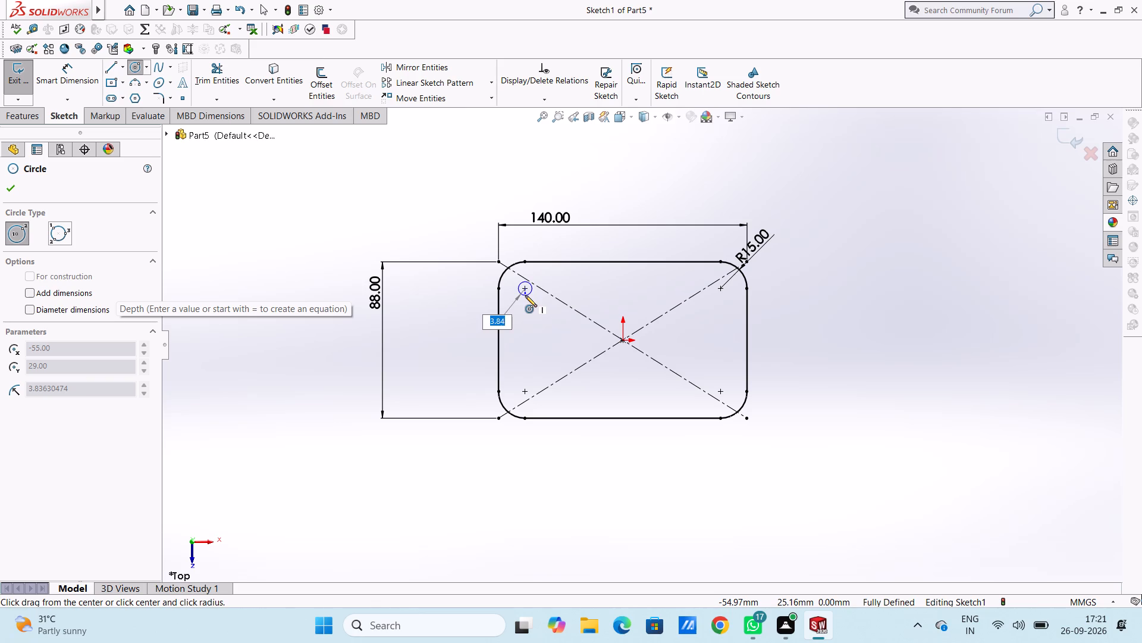
pyautogui.press('4')
pyautogui.press('Return')
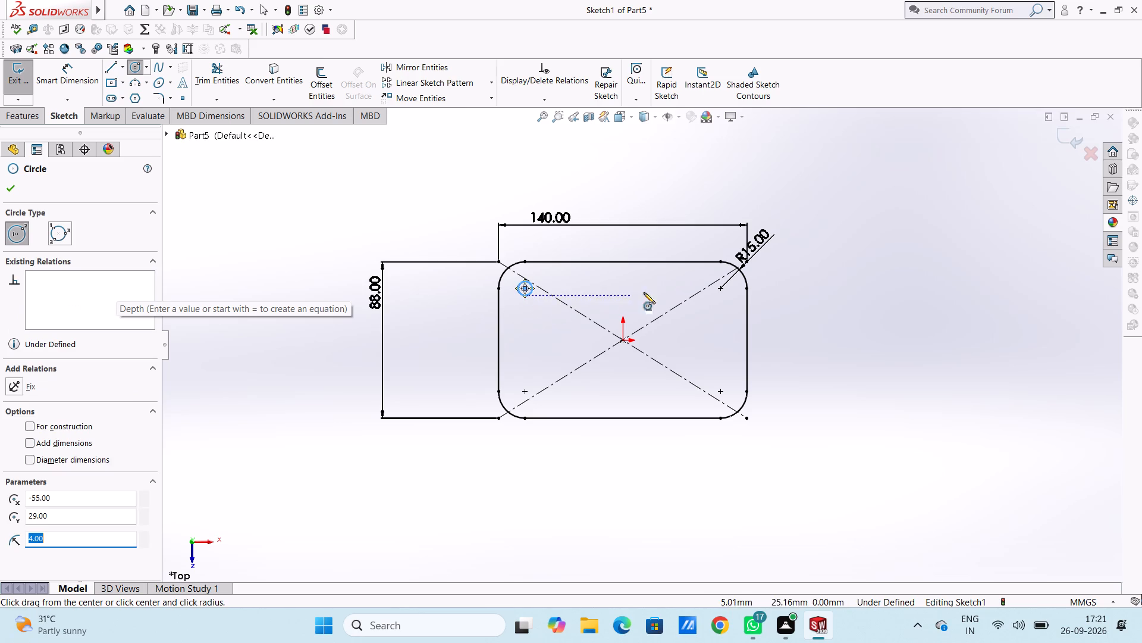
pyautogui.click(722, 287)
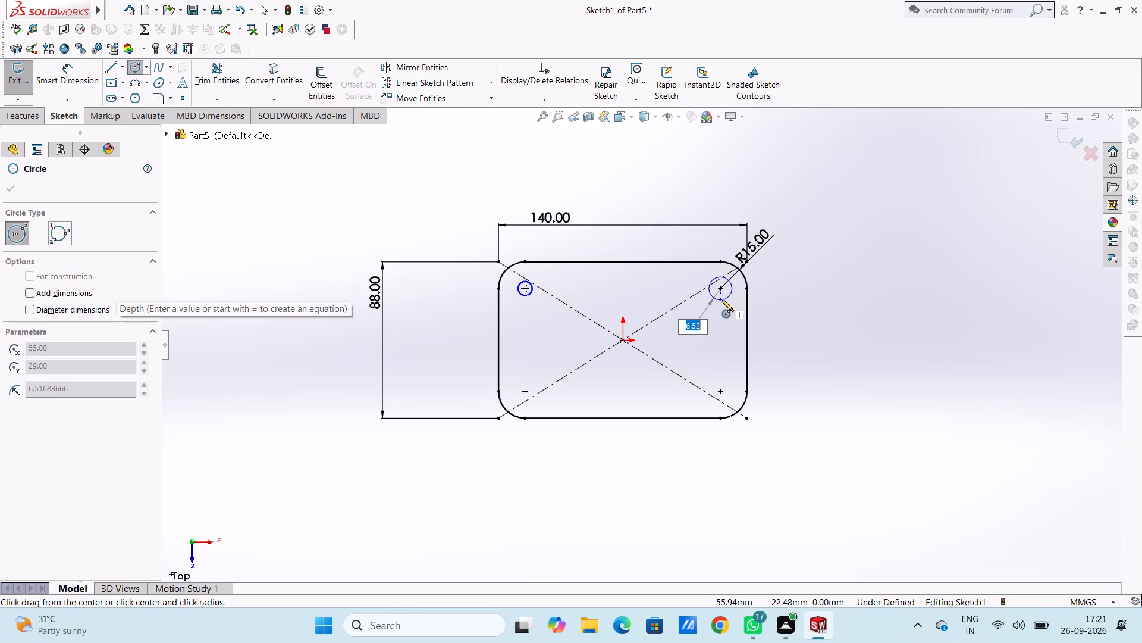
pyautogui.press('4')
pyautogui.press('Return')
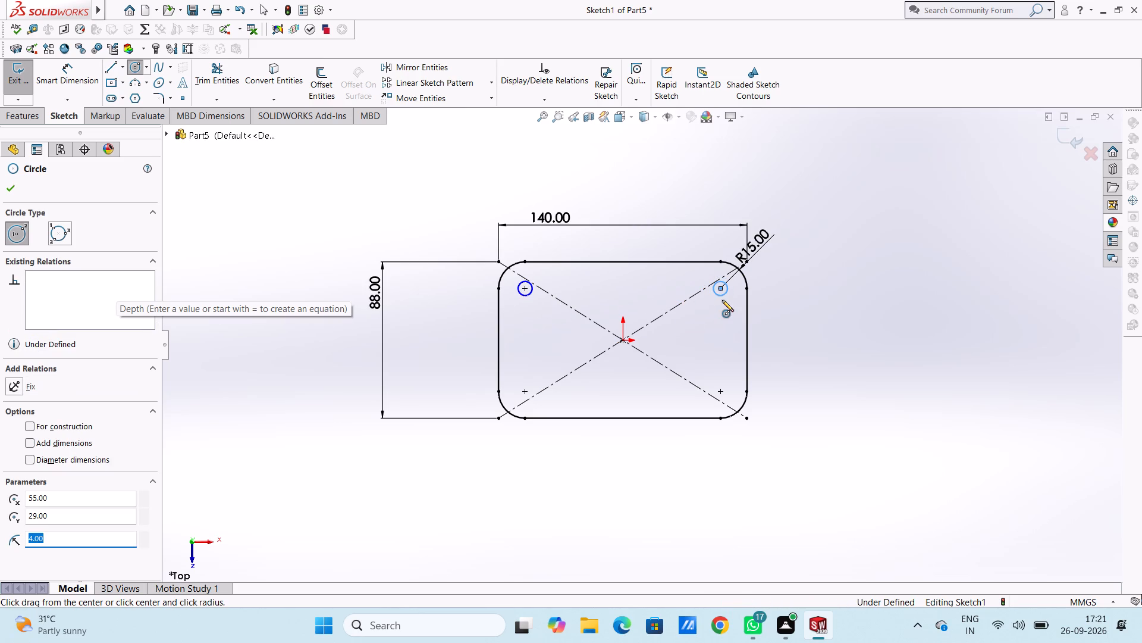
pyautogui.click(719, 391)
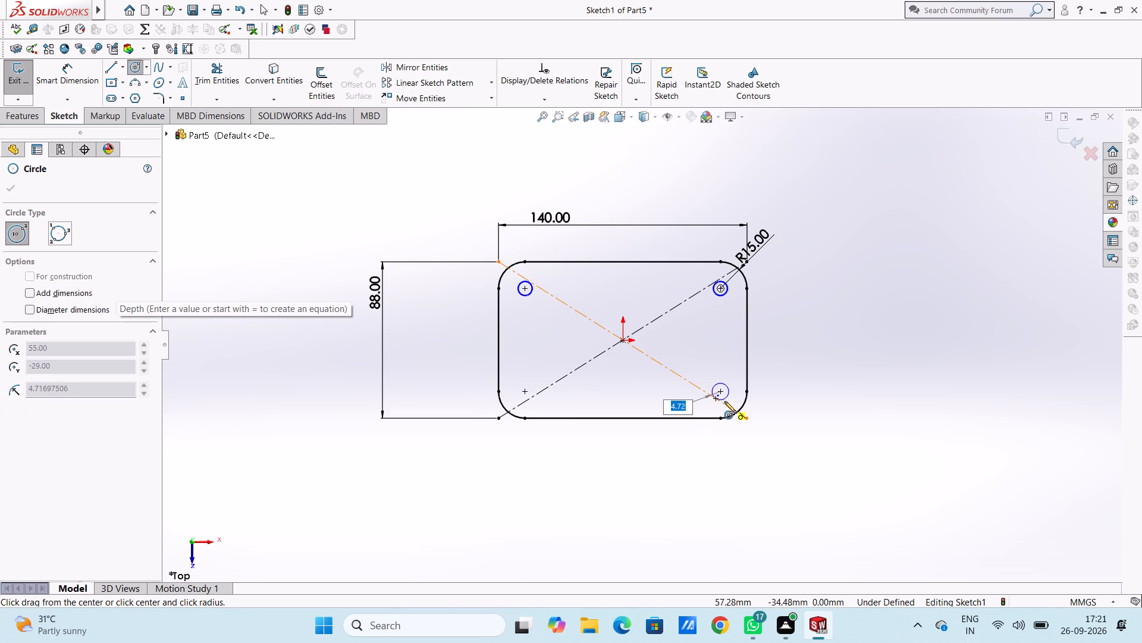
pyautogui.press('4')
pyautogui.press('Return')
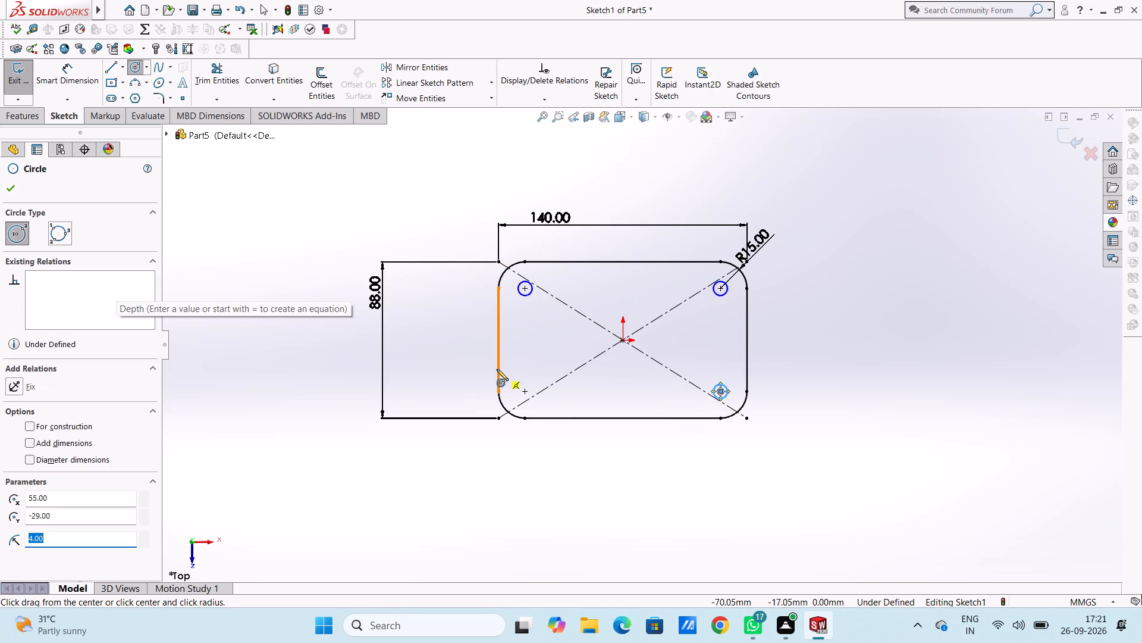
pyautogui.click(524, 392)
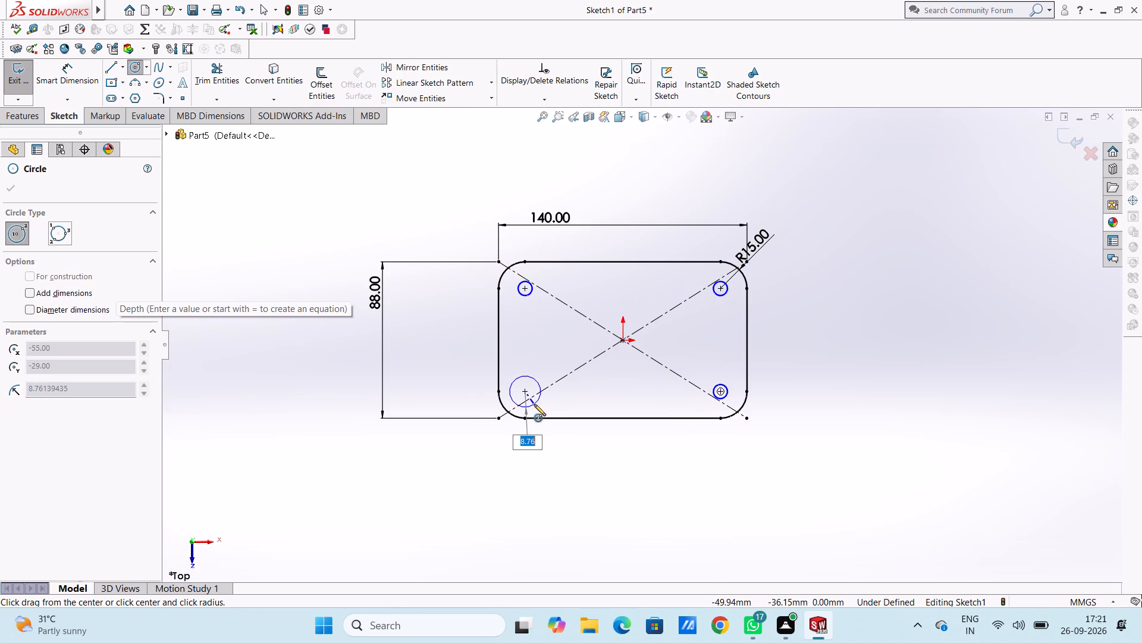
pyautogui.press('4')
pyautogui.press('Return')
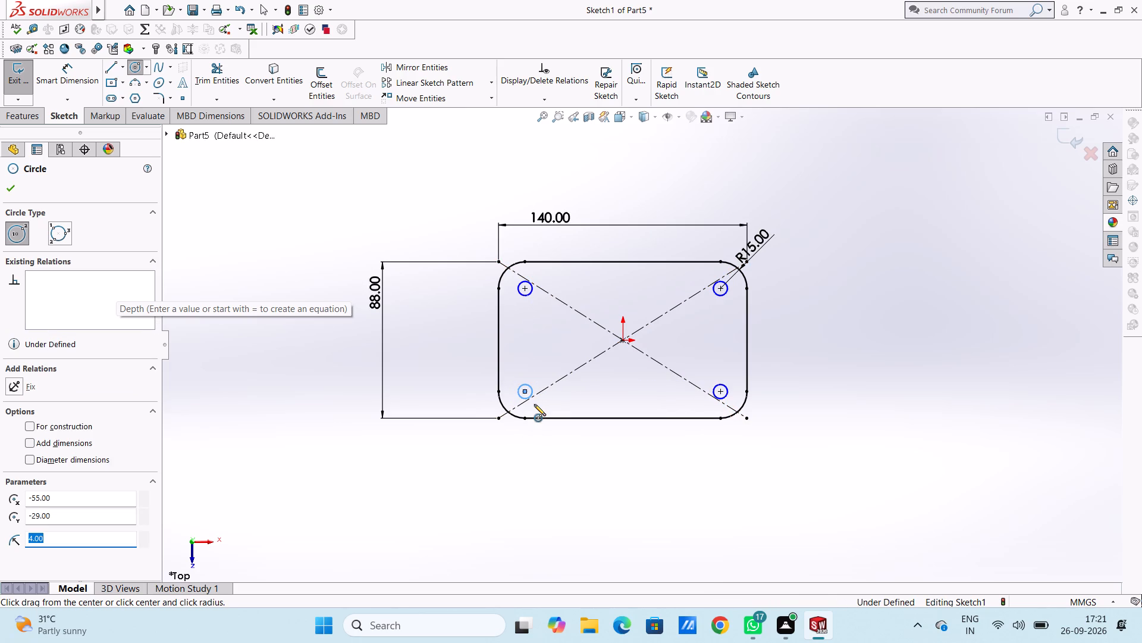
pyautogui.press('Escape')
pyautogui.press('Escape')
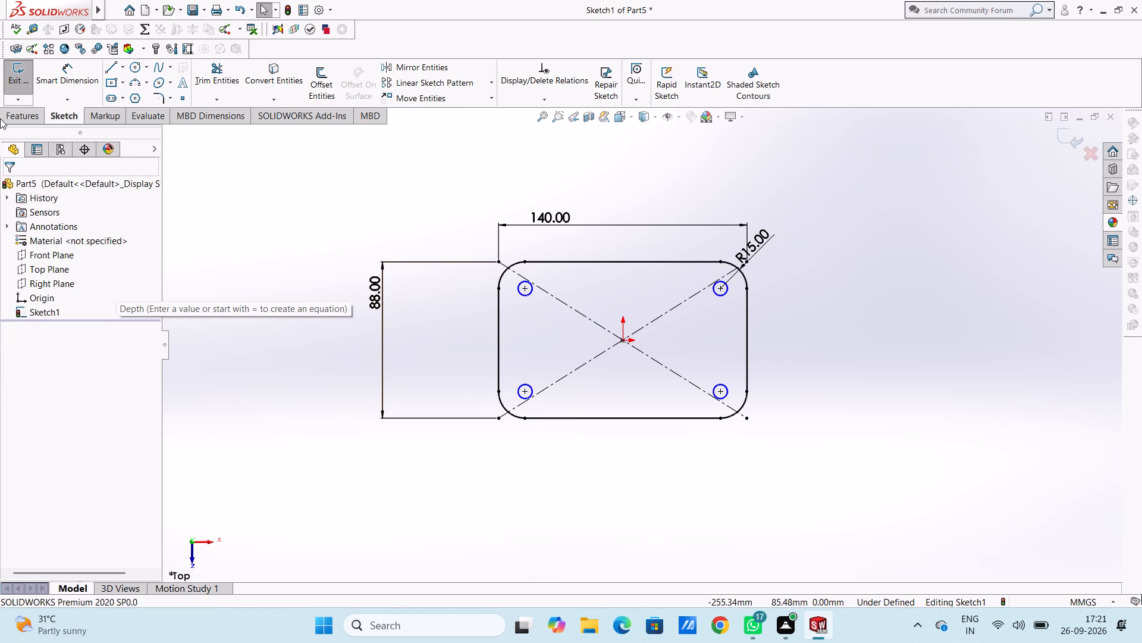
# Add 8 mm diameter dimensions to the upper-left and upper-right corner circles.
pyautogui.click(71, 71)
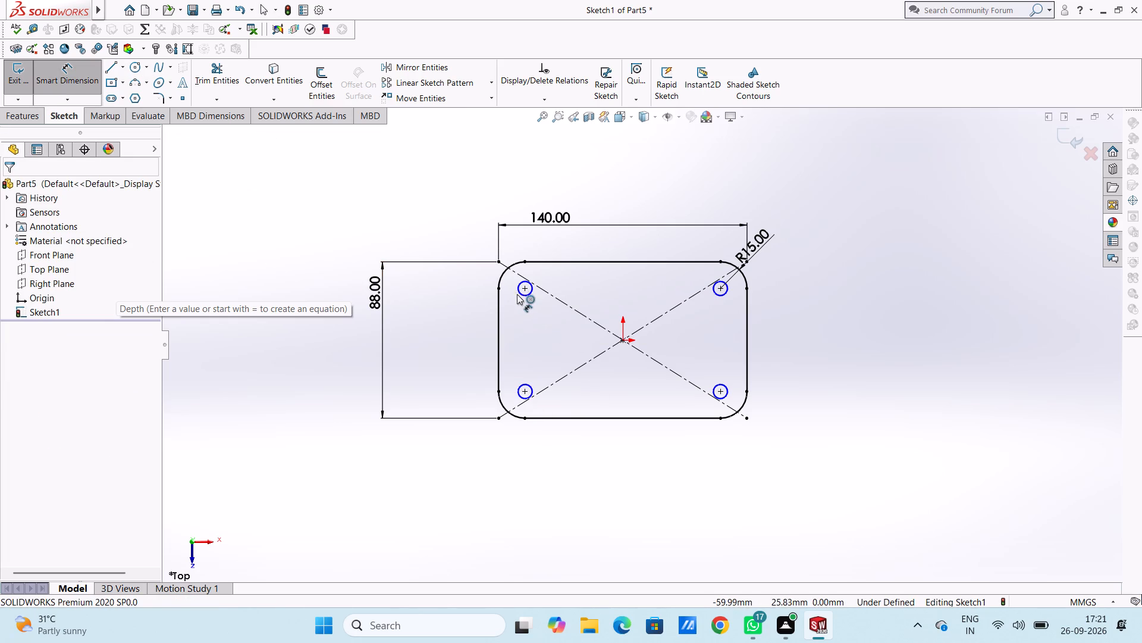
pyautogui.click(518, 294)
pyautogui.click(328, 419)
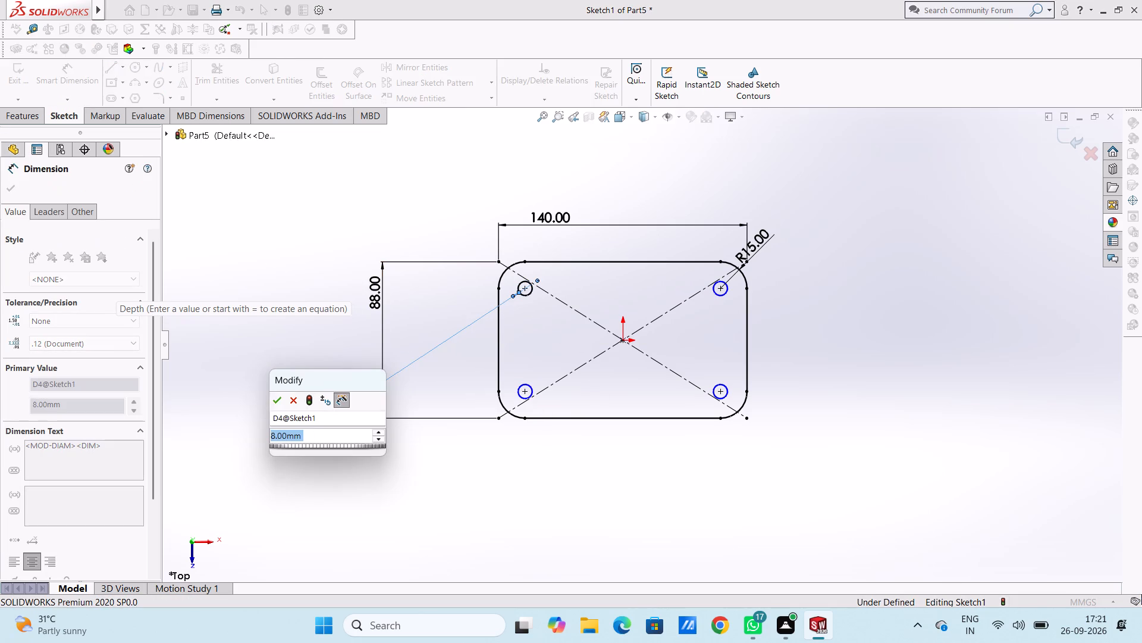
pyautogui.click(273, 392)
pyautogui.click(275, 347)
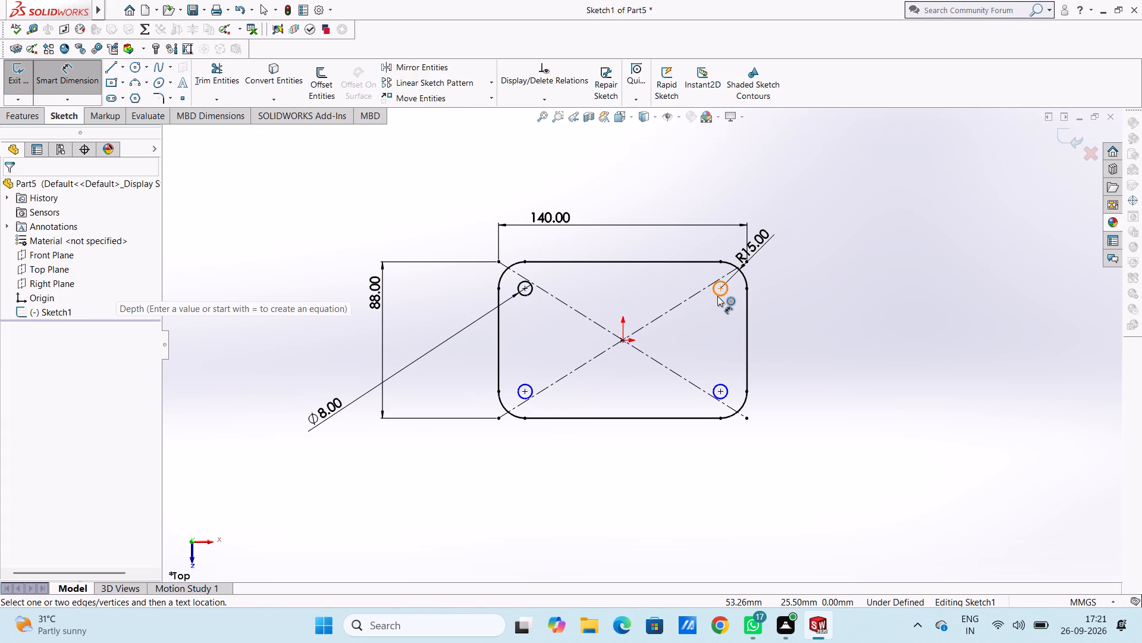
pyautogui.click(717, 296)
pyautogui.click(915, 427)
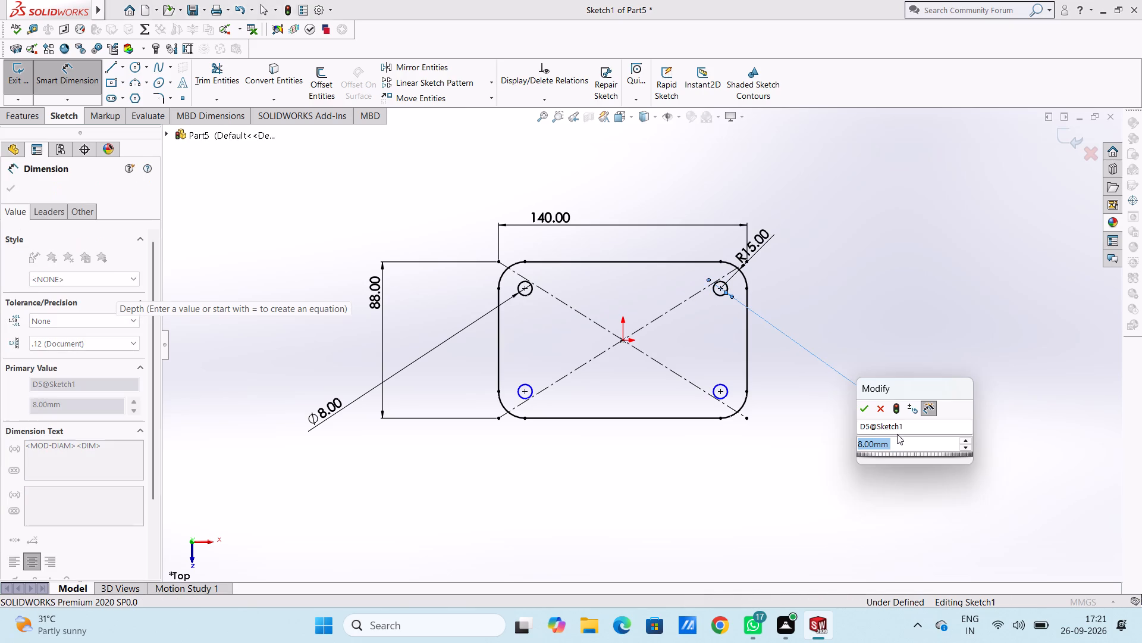
pyautogui.click(861, 413)
pyautogui.click(838, 405)
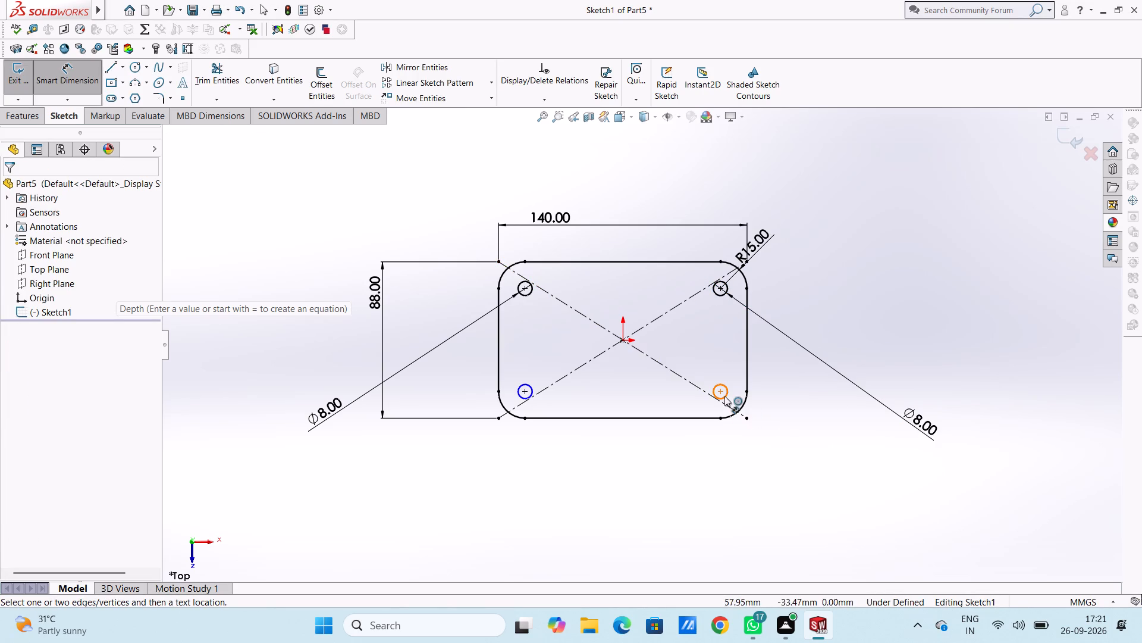
# Add 8 mm diameter dimensions to the lower-right and lower-left corner circles.
pyautogui.click(724, 397)
pyautogui.click(887, 504)
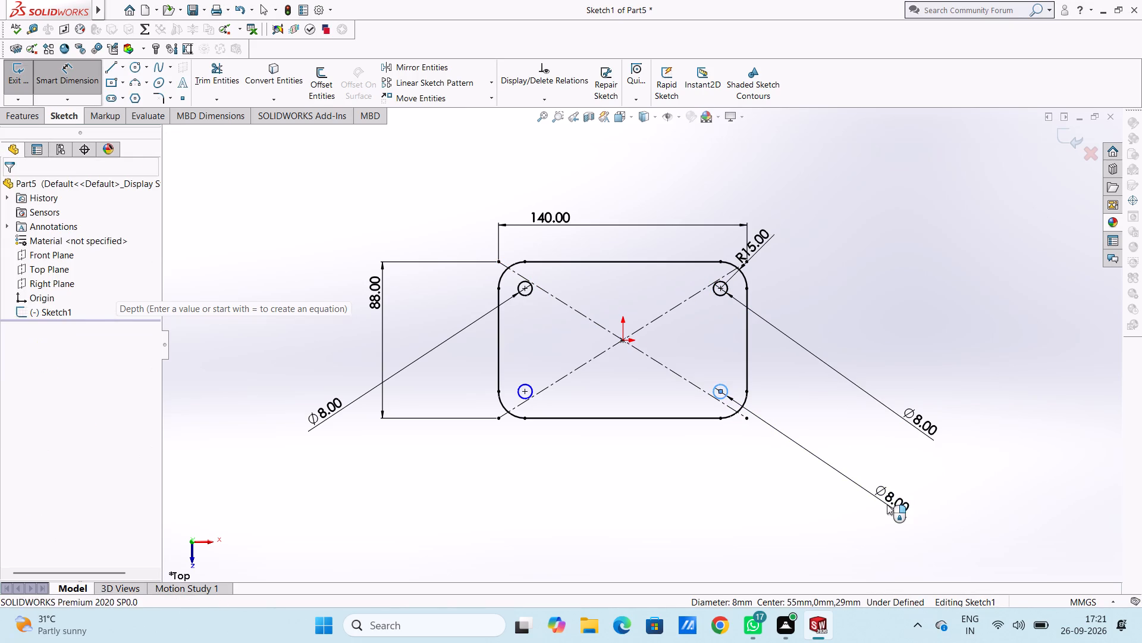
pyautogui.click(831, 484)
pyautogui.click(765, 482)
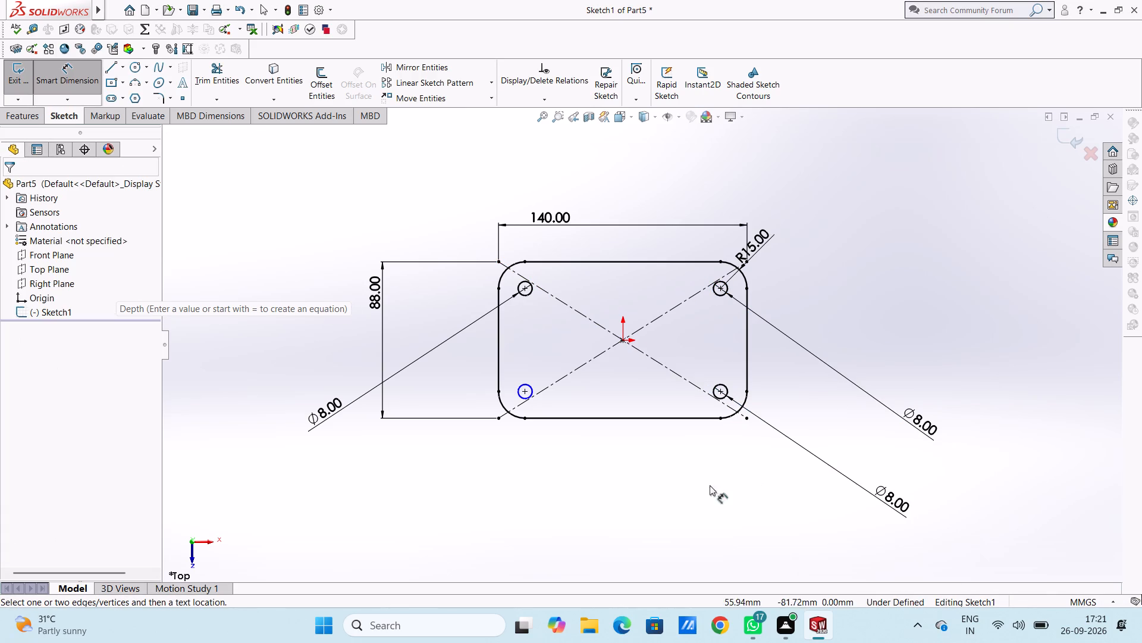
pyautogui.click(520, 398)
pyautogui.click(447, 481)
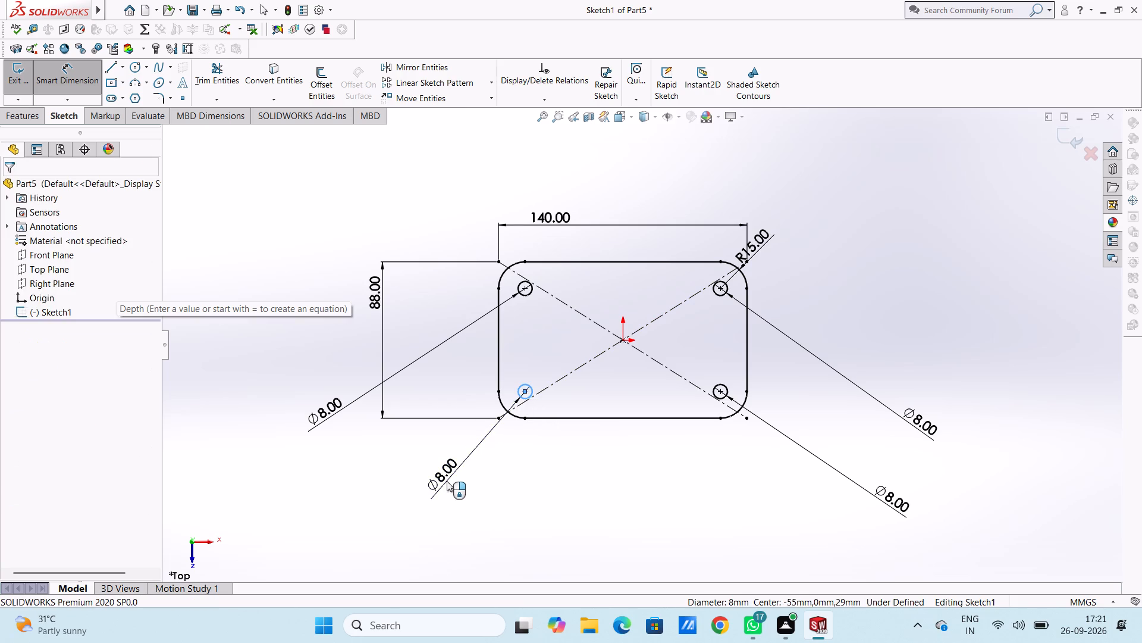
pyautogui.click(392, 463)
pyautogui.click(359, 476)
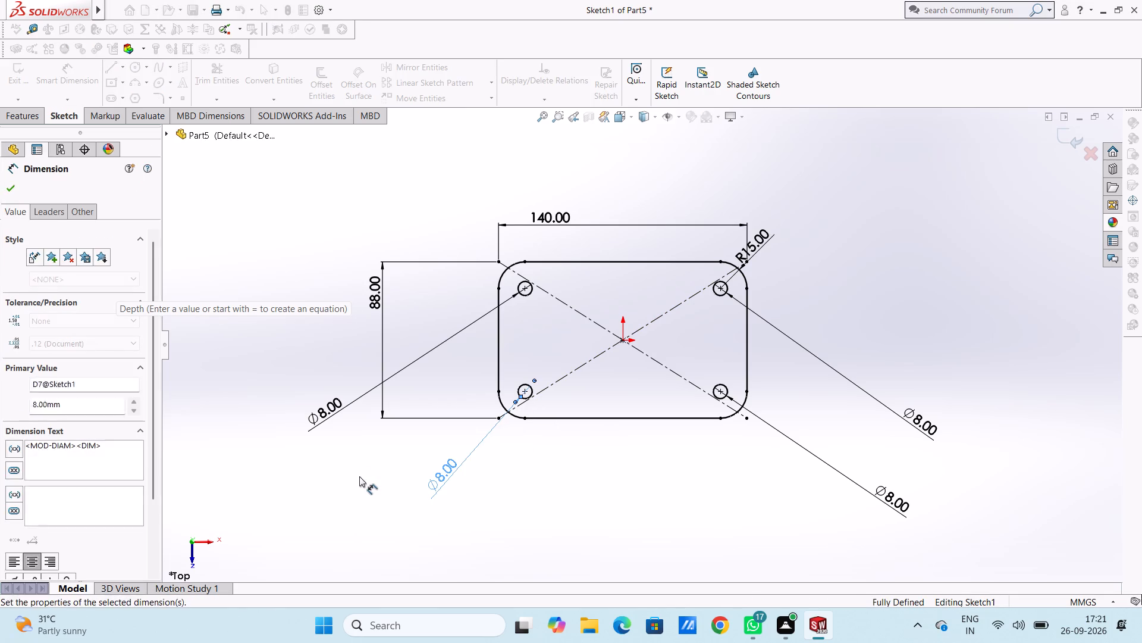
# Sketch a vertical and a horizontal line joining the upper-right fillet's two endpoints through the centre of that corner's circle.
pyautogui.click(109, 65)
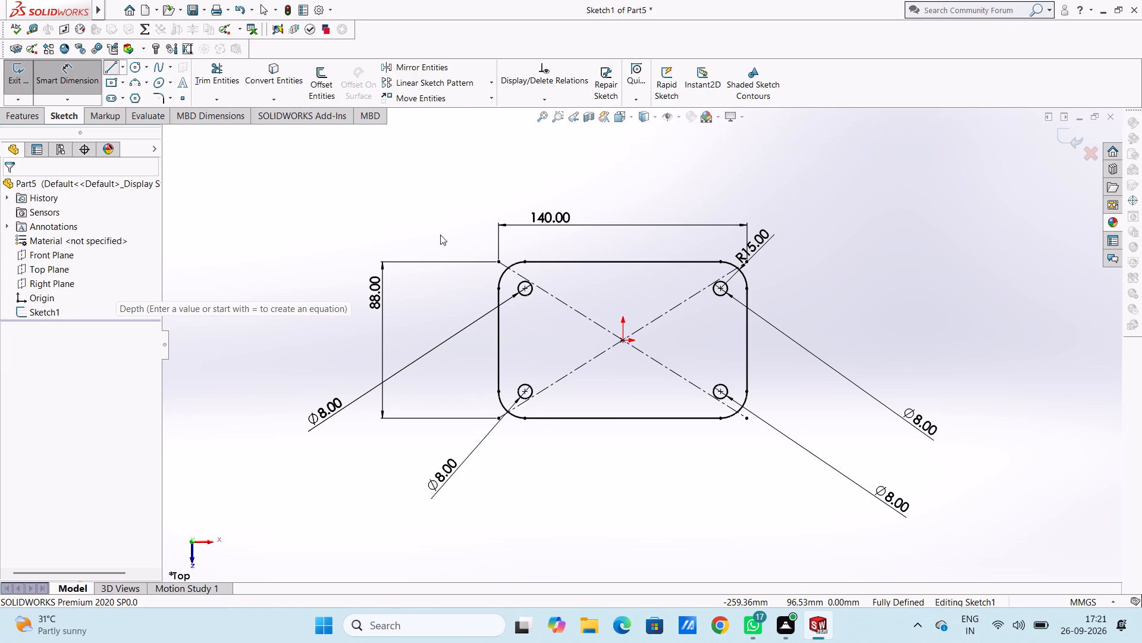
pyautogui.scroll(-5, 741, 279)
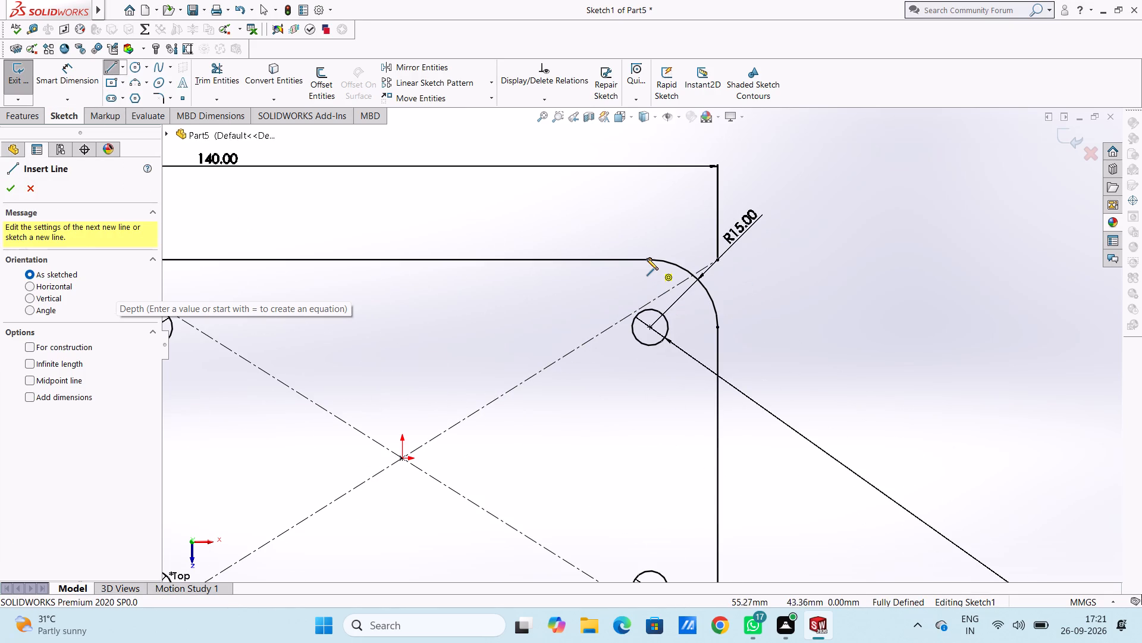
pyautogui.click(648, 260)
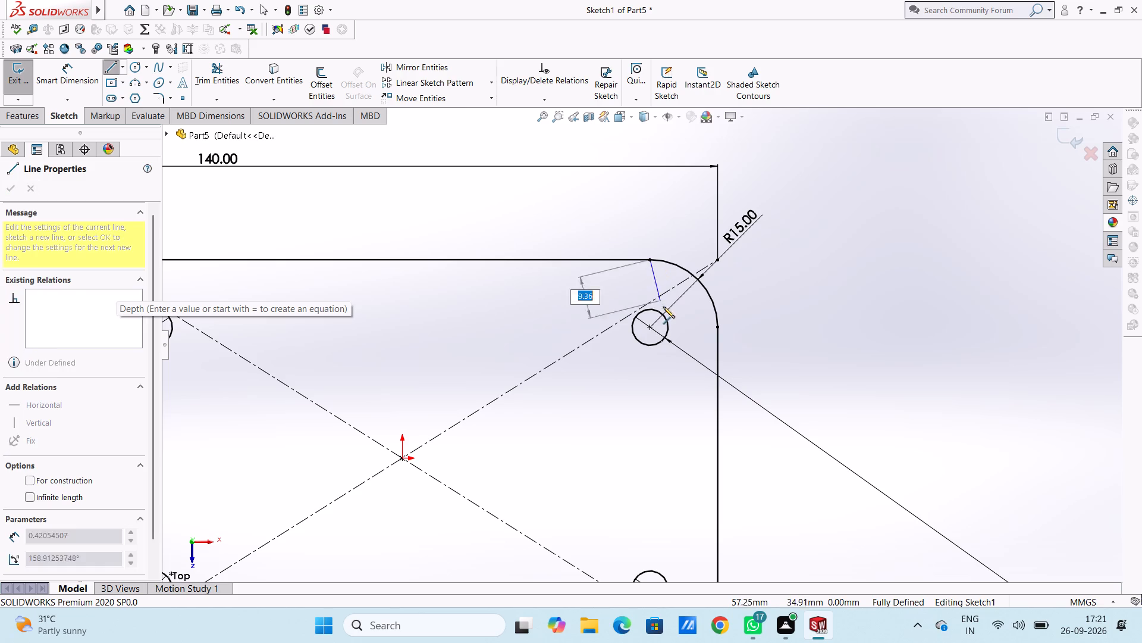
pyautogui.click(651, 330)
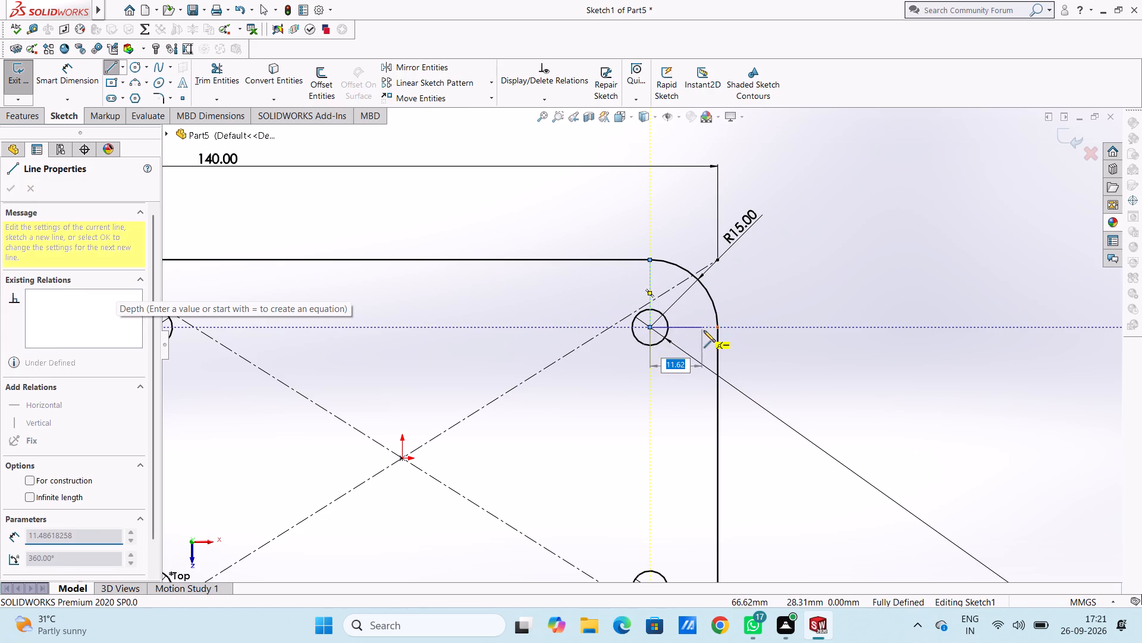
pyautogui.click(718, 327)
pyautogui.press('Escape')
pyautogui.press('Escape')
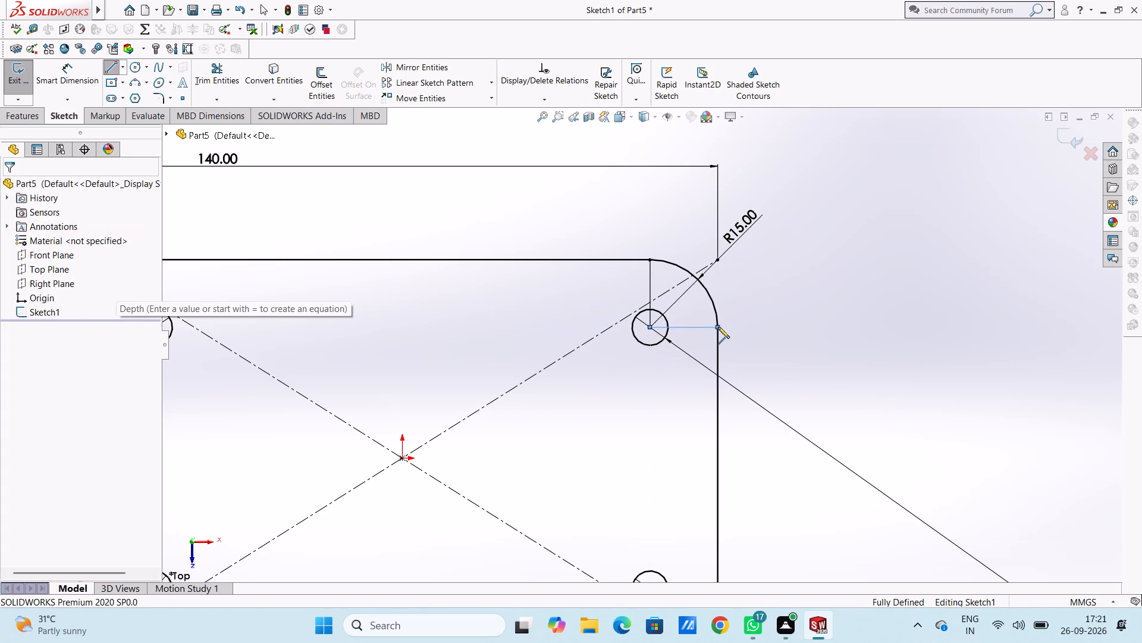
# Trim away the upper-right fillet arc, the circle's outward-facing quarter and the line portions inside the circle to leave an open corner notch.
pyautogui.click(214, 80)
pyautogui.click(665, 260)
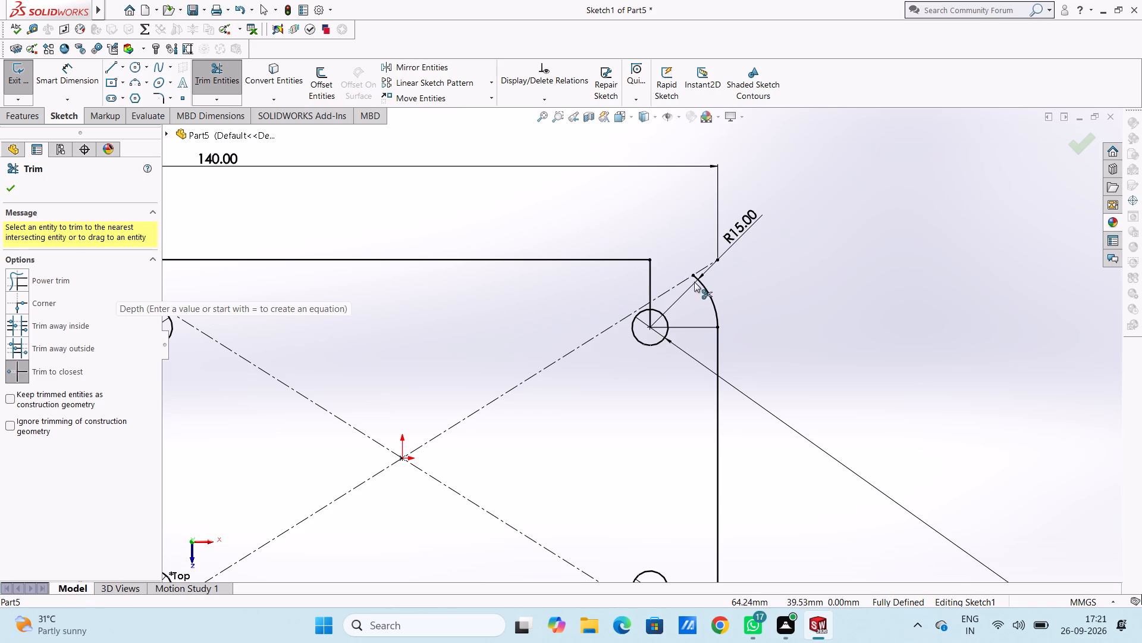
pyautogui.click(711, 292)
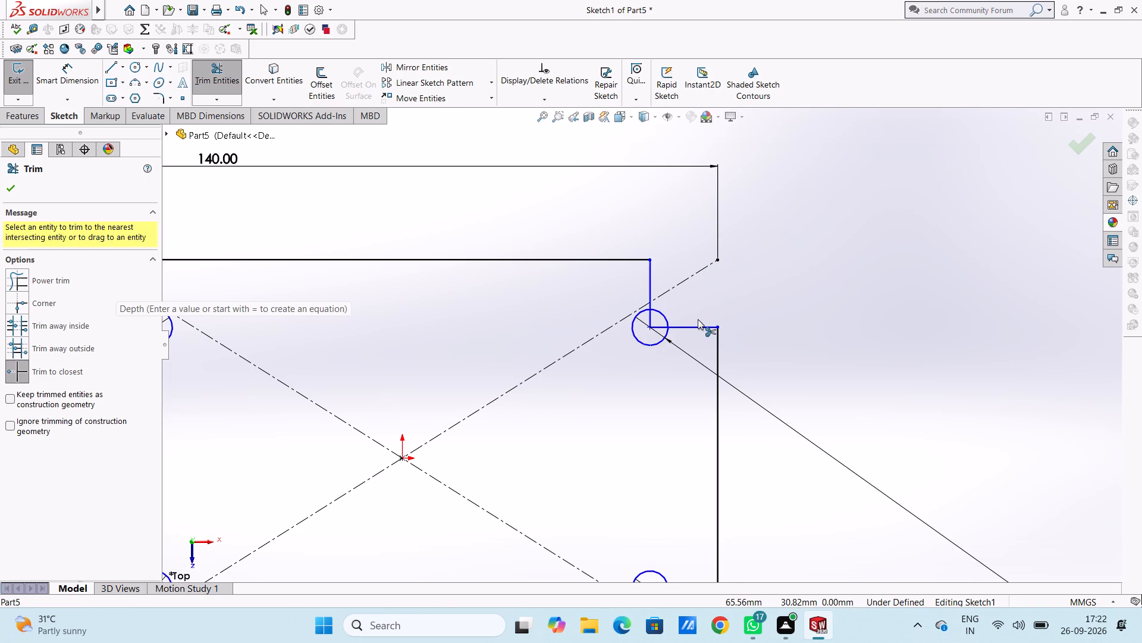
pyautogui.click(664, 319)
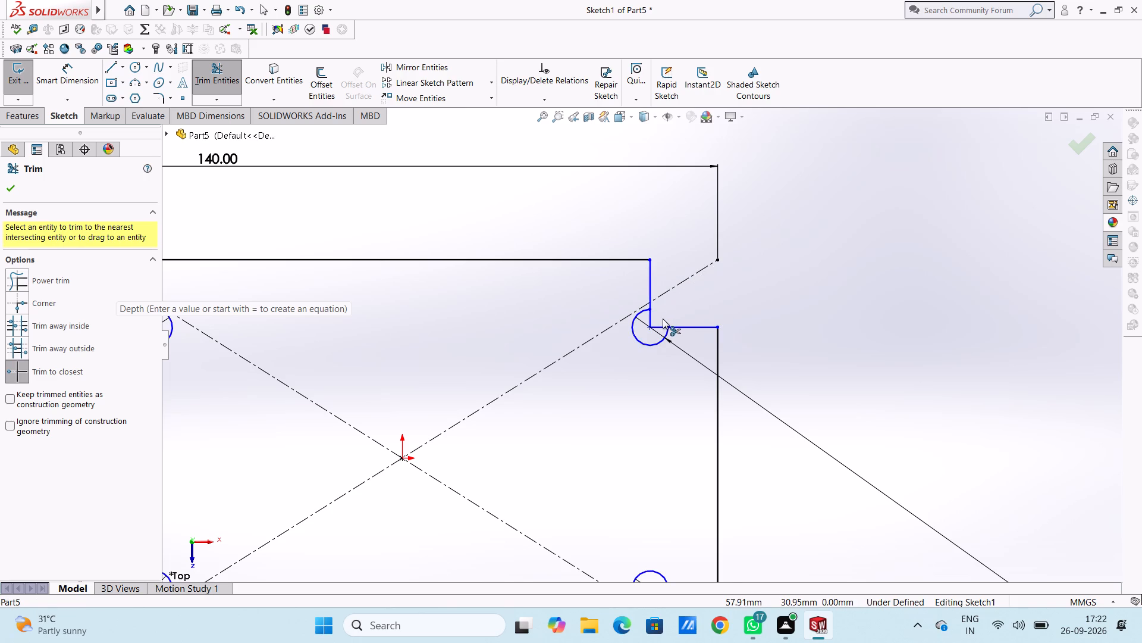
pyautogui.click(651, 316)
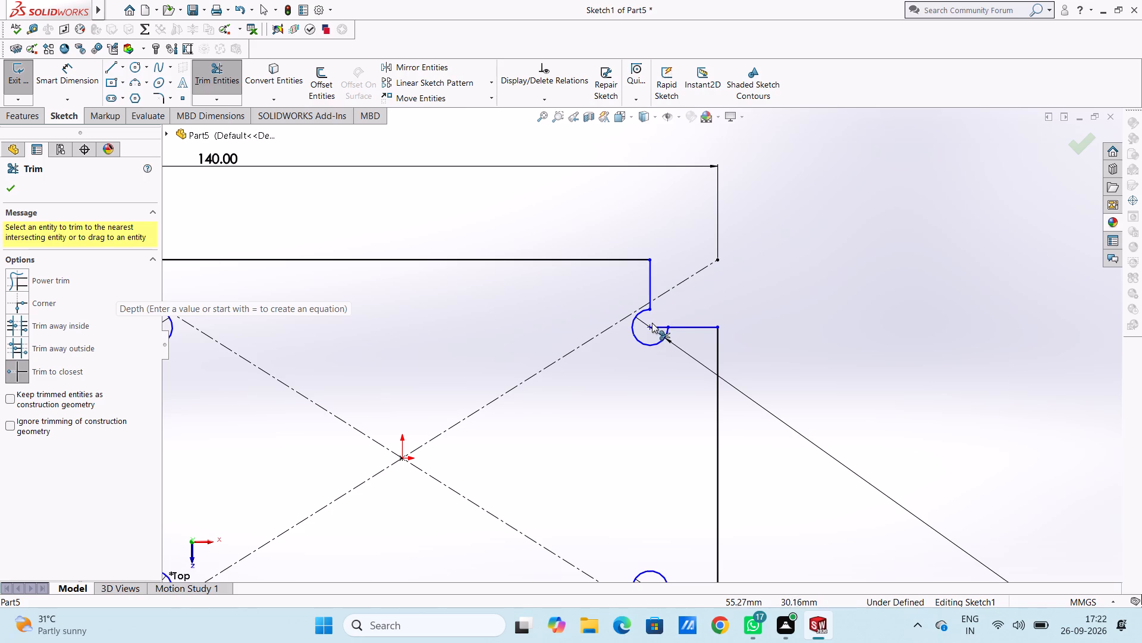
pyautogui.click(654, 326)
pyautogui.scroll(3, 652, 323)
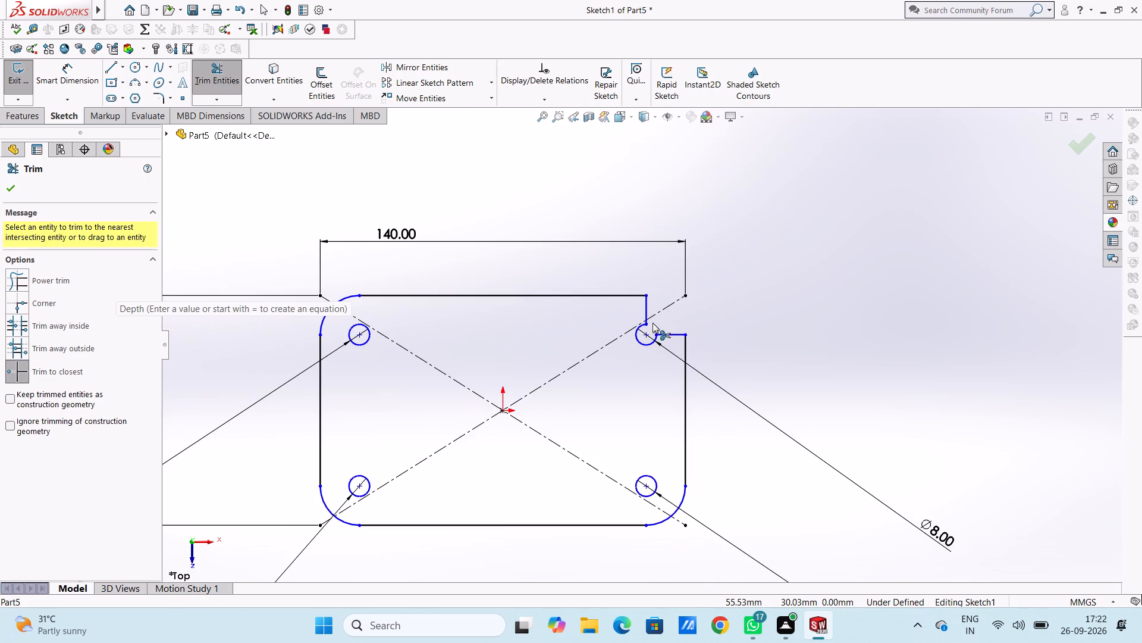
pyautogui.press('Escape')
pyautogui.press('Escape')
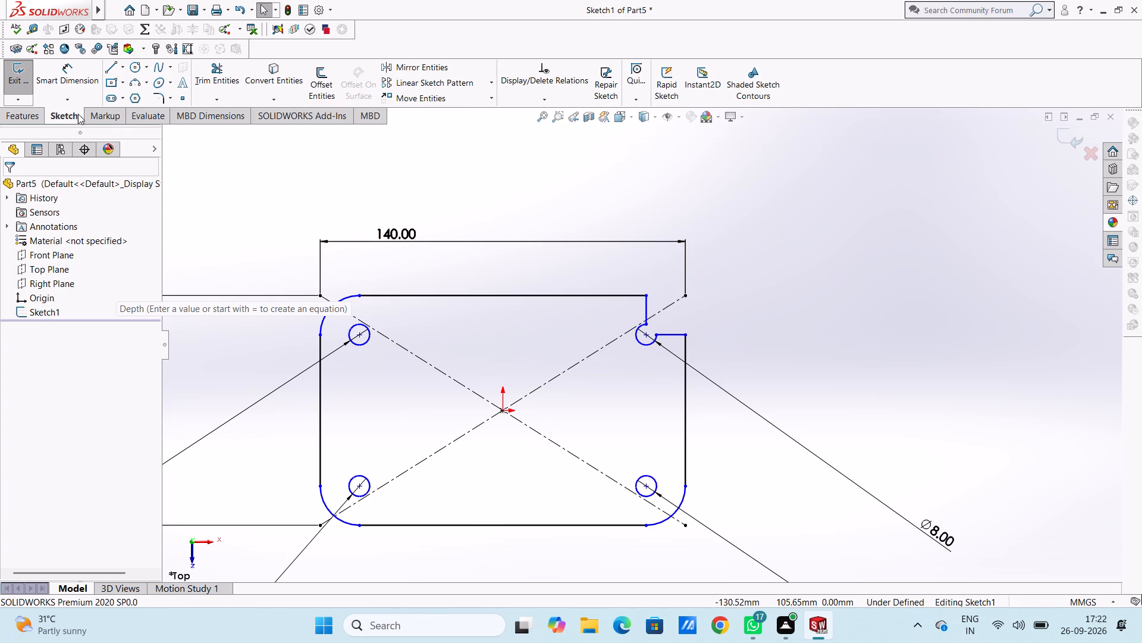
# Dimension the lower end of the notch's vertical line 33 mm vertically and 55 mm horizontally from the origin.
pyautogui.click(75, 74)
pyautogui.scroll(5, 516, 355)
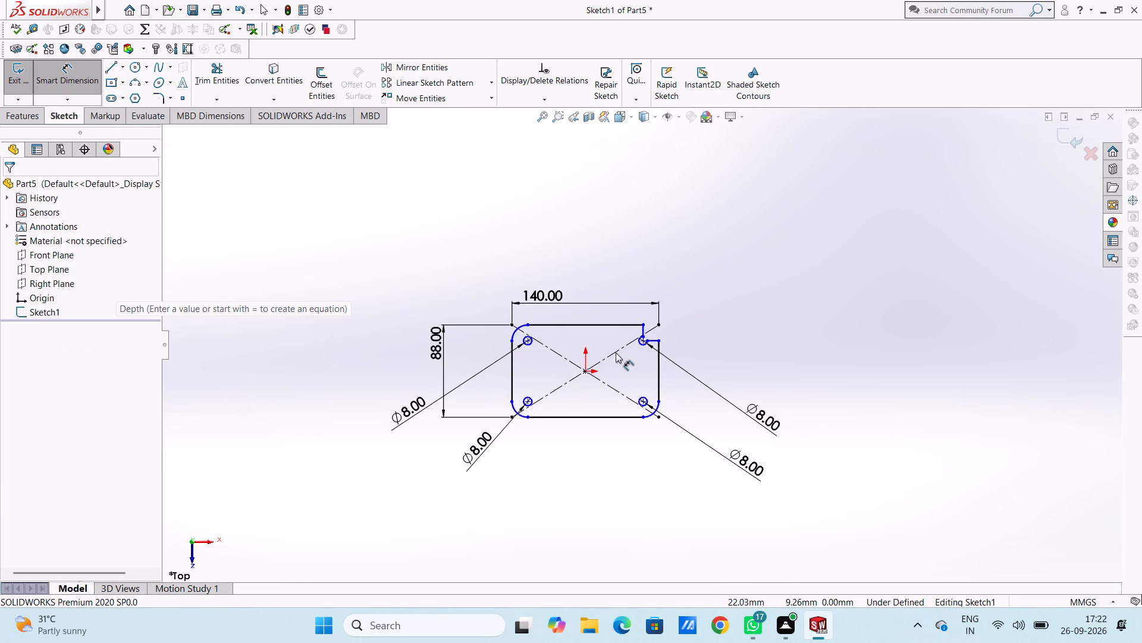
pyautogui.scroll(-5, 624, 351)
pyautogui.click(532, 394)
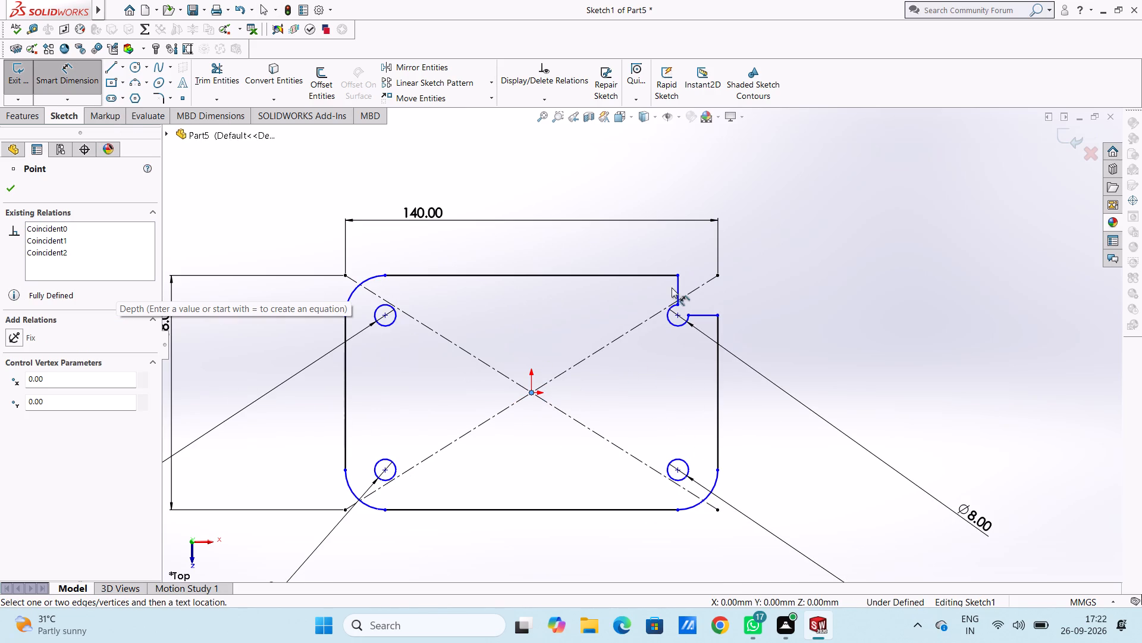
pyautogui.click(679, 303)
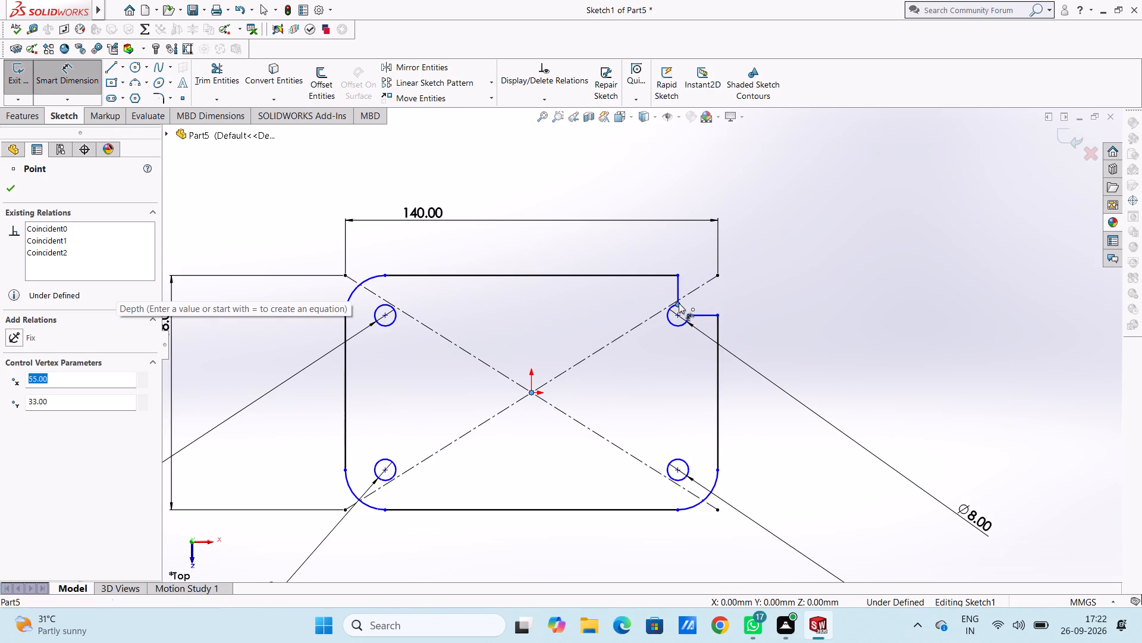
pyautogui.click(984, 347)
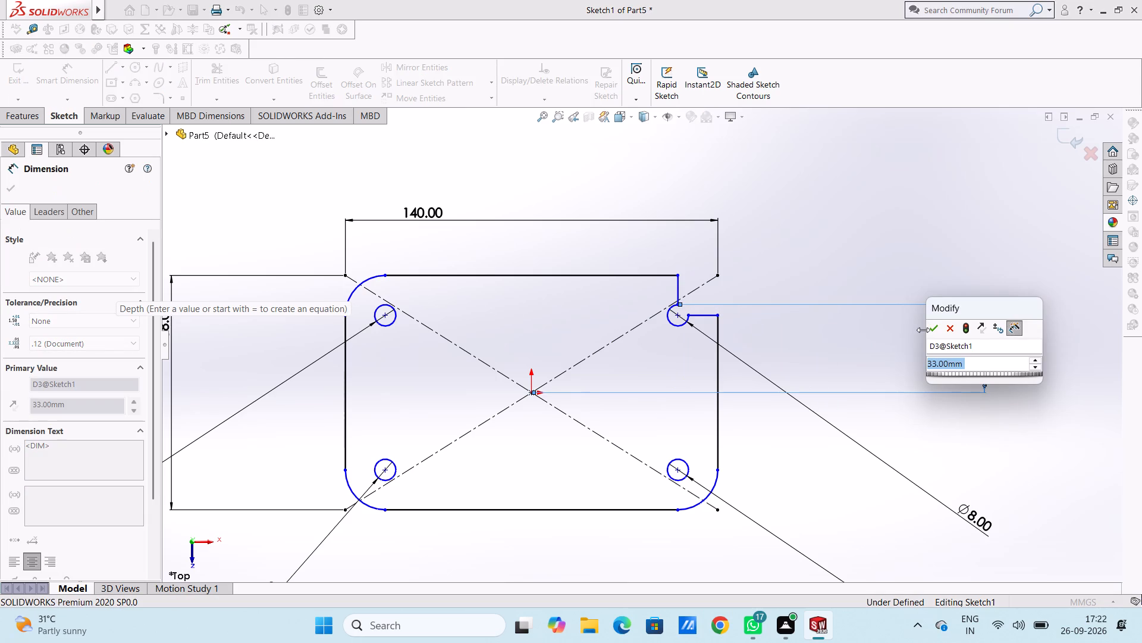
pyautogui.click(931, 329)
pyautogui.click(830, 257)
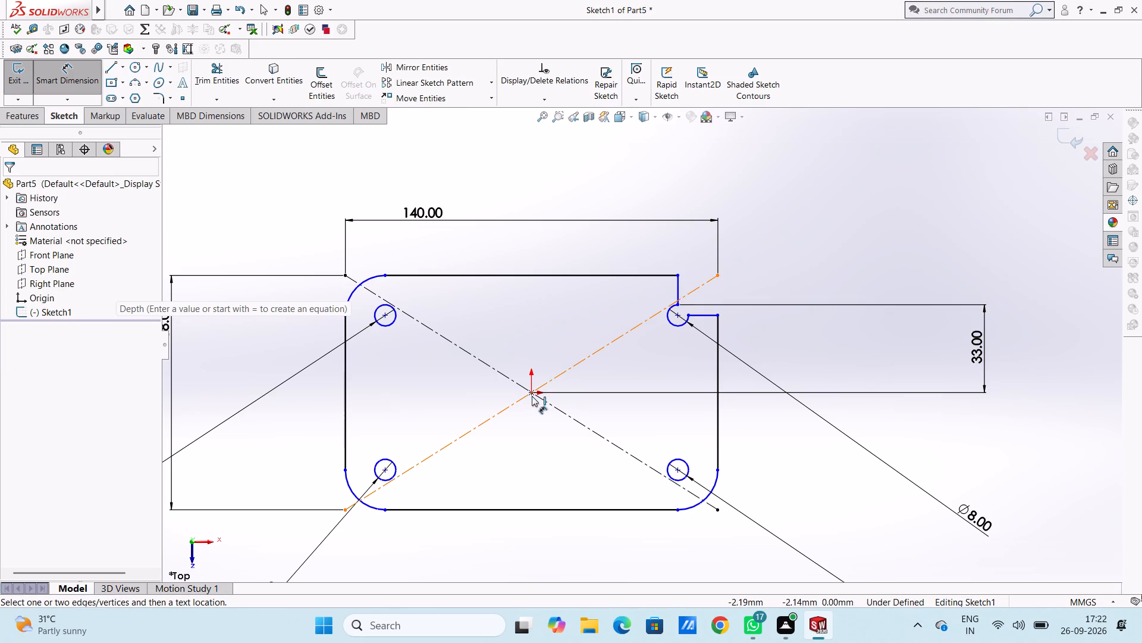
pyautogui.click(531, 396)
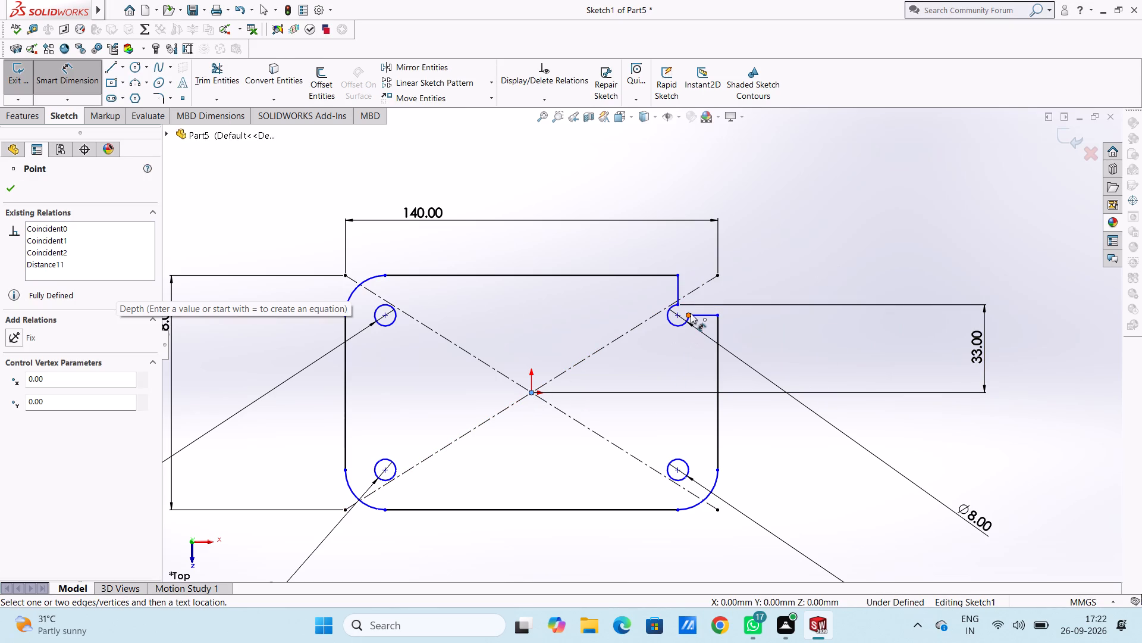
pyautogui.click(681, 304)
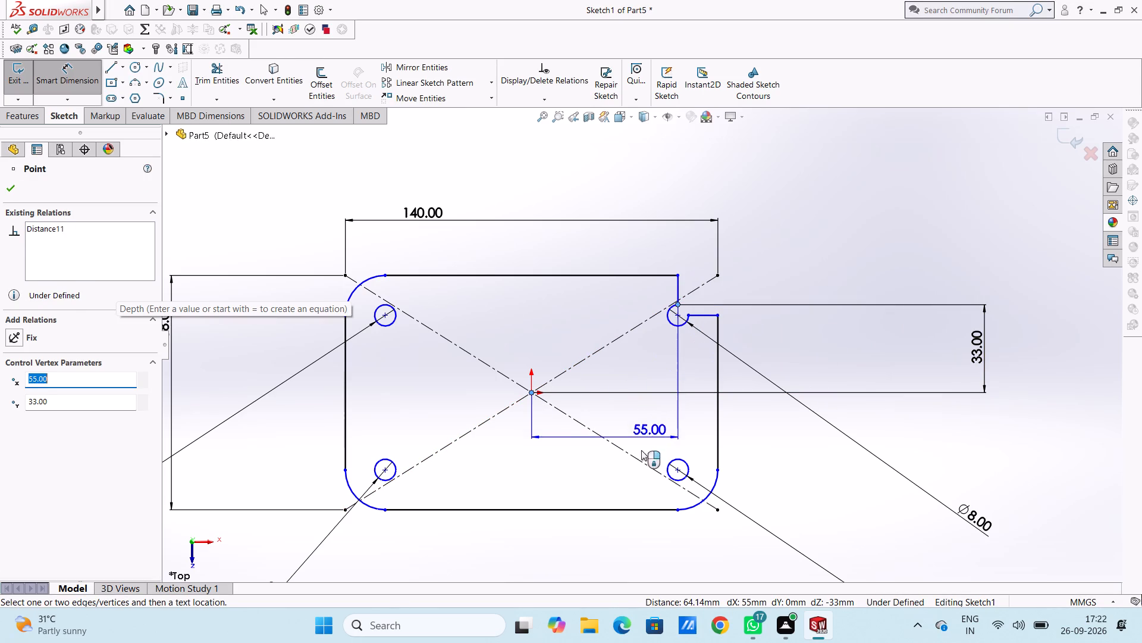
pyautogui.click(634, 463)
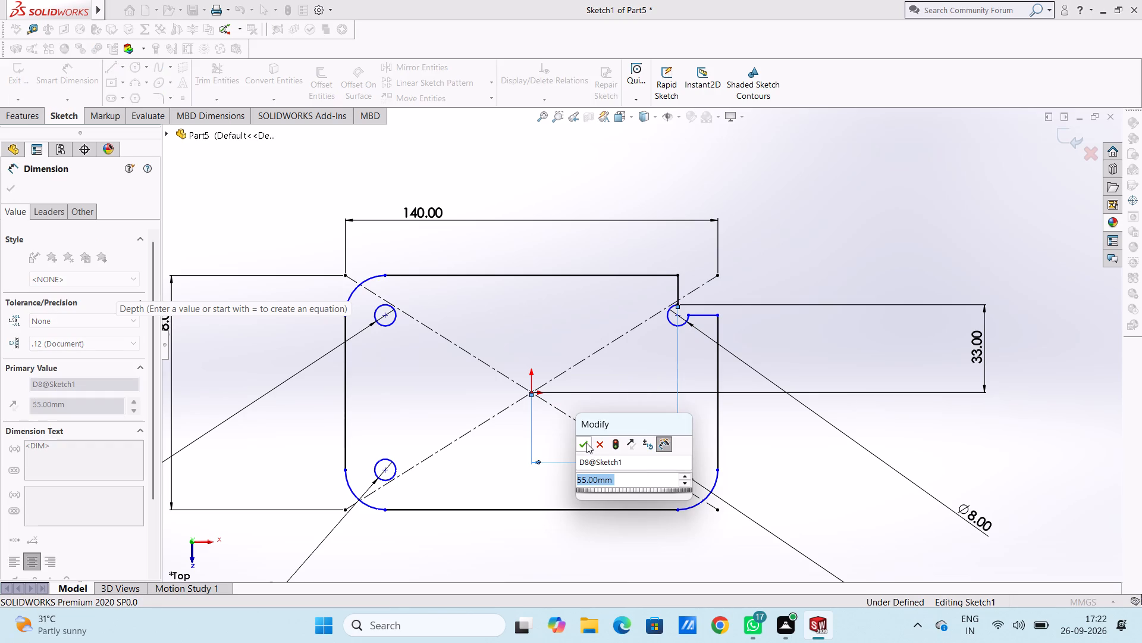
pyautogui.click(586, 443)
pyautogui.click(499, 474)
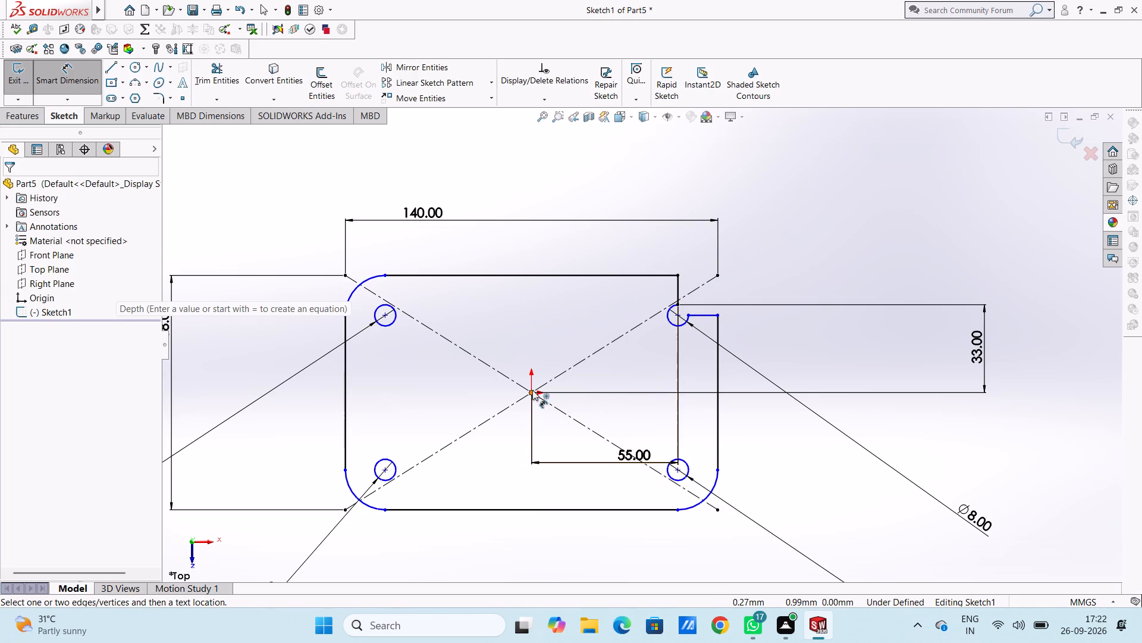
# Dimension the inner end of the notch's horizontal line 59 mm horizontally from the origin.
pyautogui.click(532, 393)
pyautogui.click(688, 316)
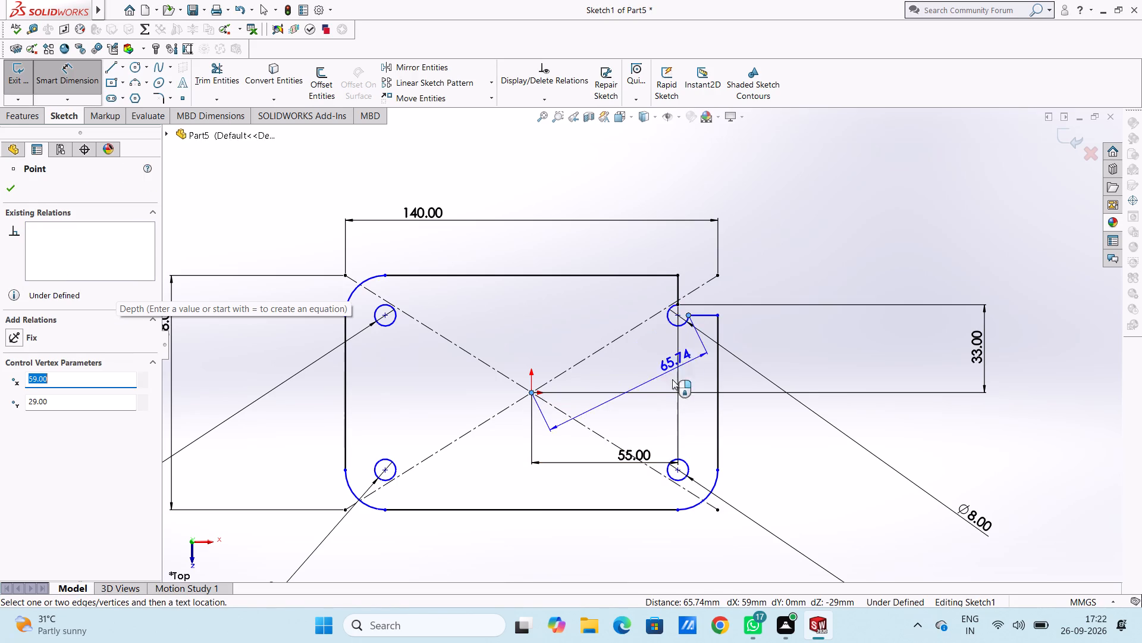
pyautogui.click(661, 422)
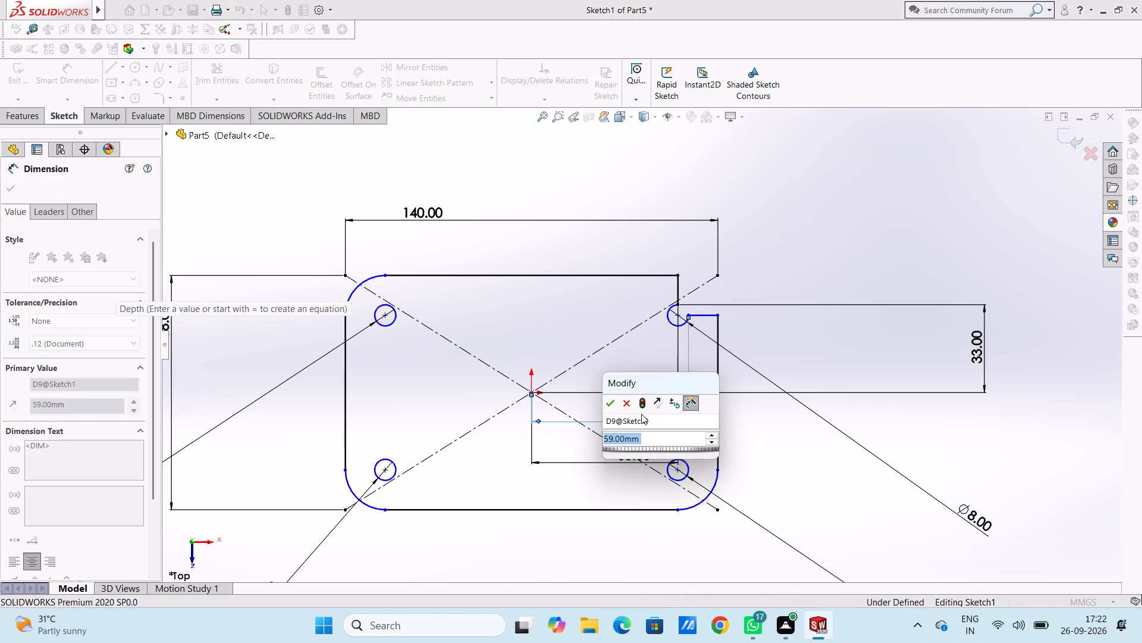
pyautogui.click(607, 402)
pyautogui.click(637, 342)
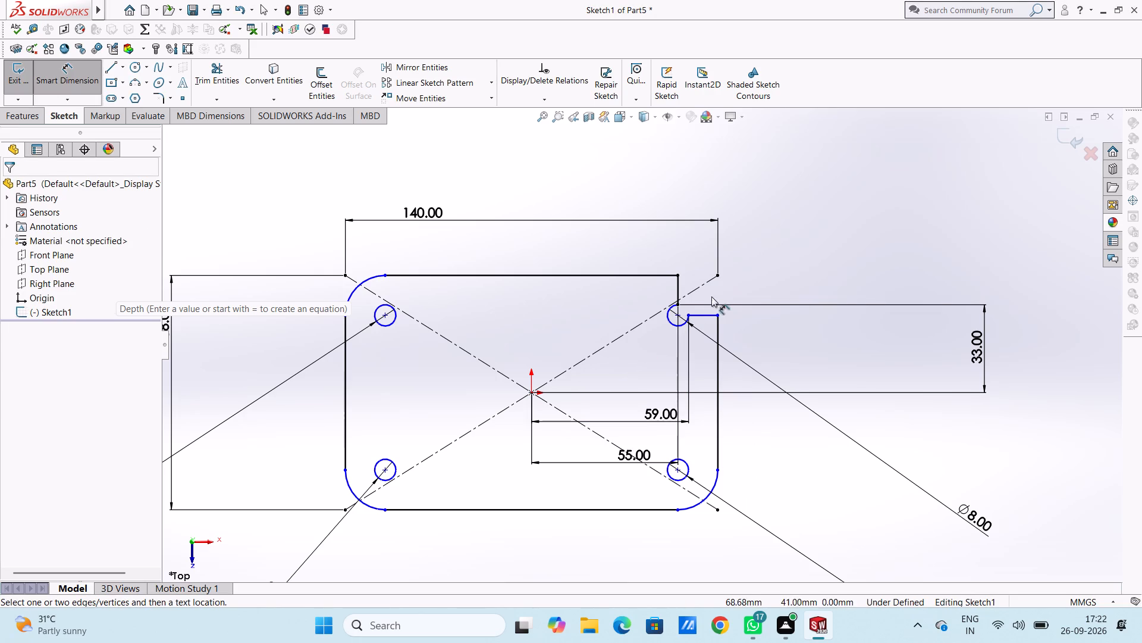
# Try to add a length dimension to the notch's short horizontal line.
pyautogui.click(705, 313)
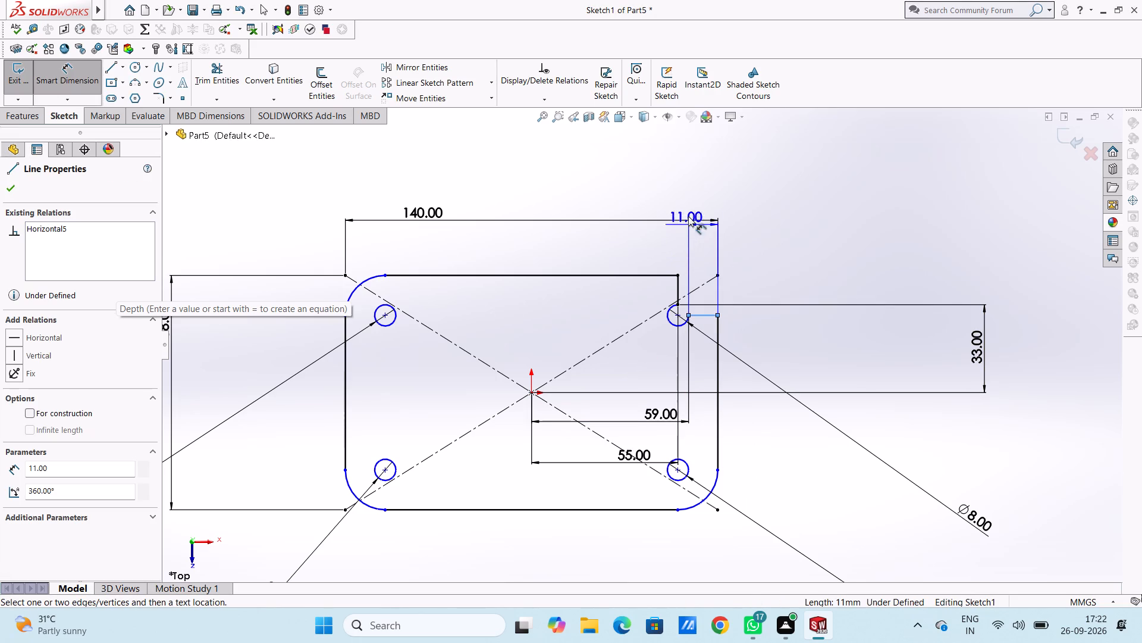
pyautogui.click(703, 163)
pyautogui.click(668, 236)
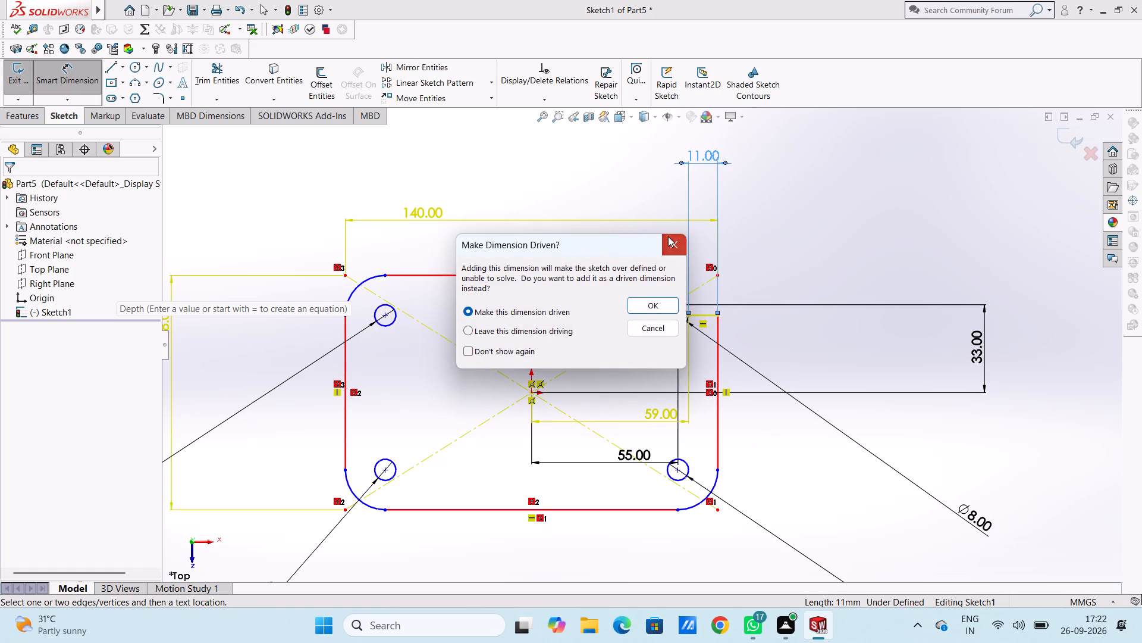
# Dimension the straight vertical edge of the plate below the notch at 58 mm.
pyautogui.click(717, 408)
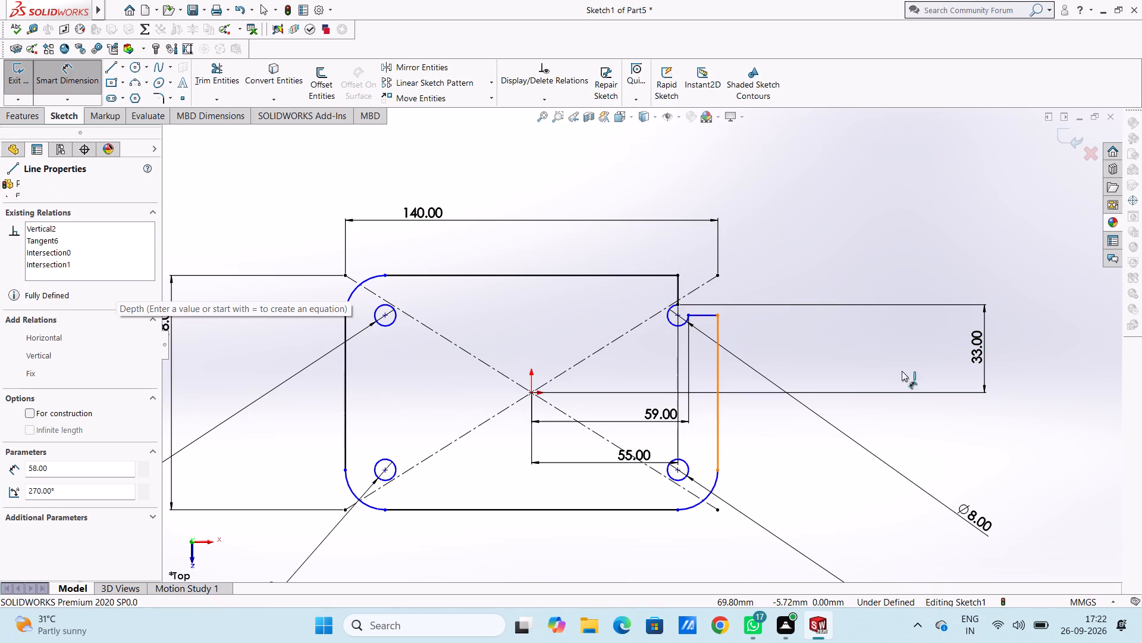
pyautogui.click(905, 373)
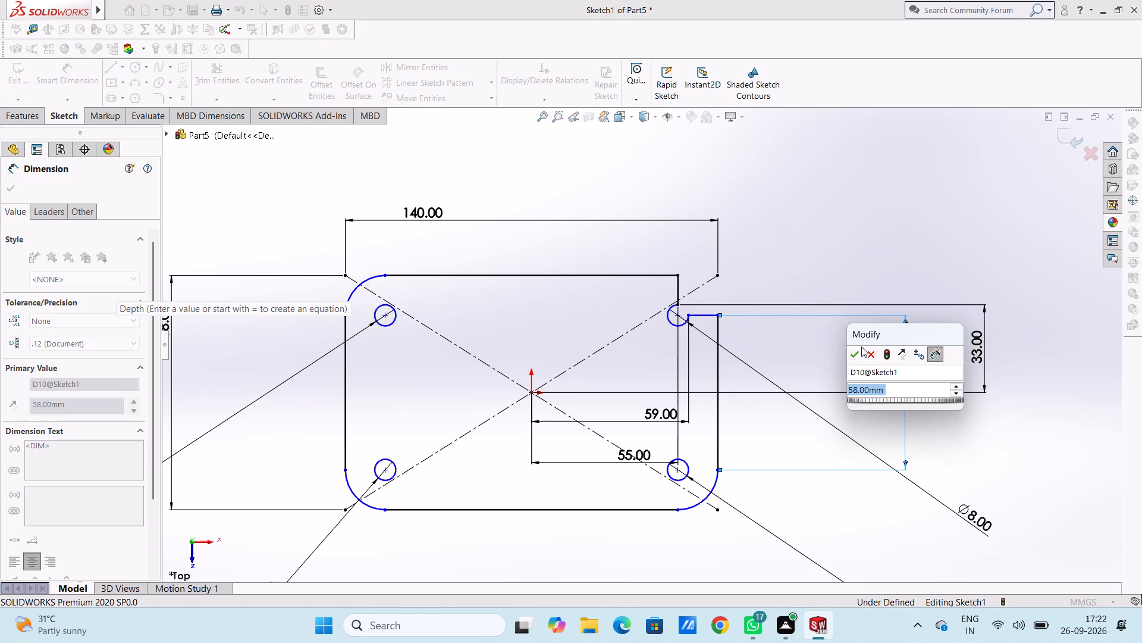
pyautogui.click(855, 353)
pyautogui.click(770, 239)
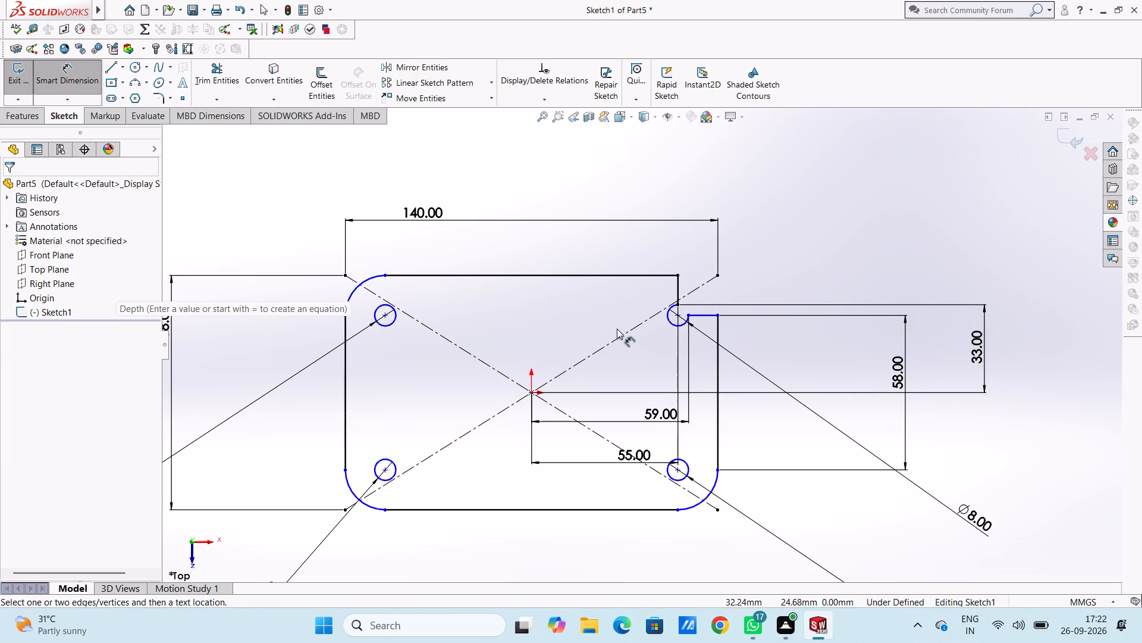
# Dimension the centre of the notch's corner circle 29 mm vertically from the origin.
pyautogui.click(532, 390)
pyautogui.moveTo(677, 317); pyautogui.dragTo(669, 313)
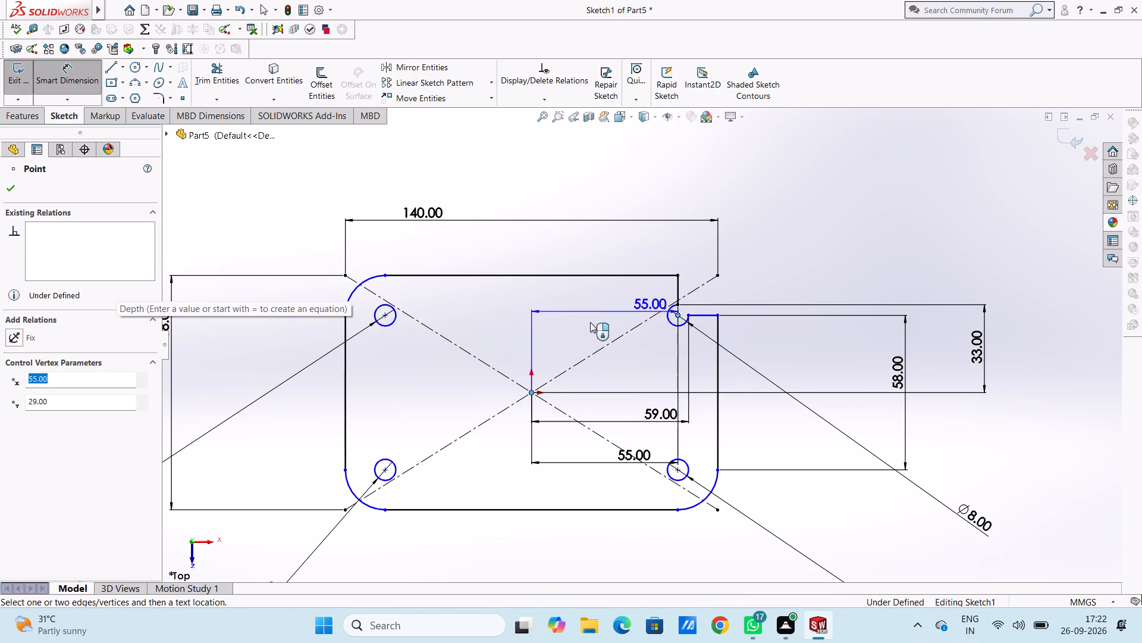
pyautogui.click(501, 341)
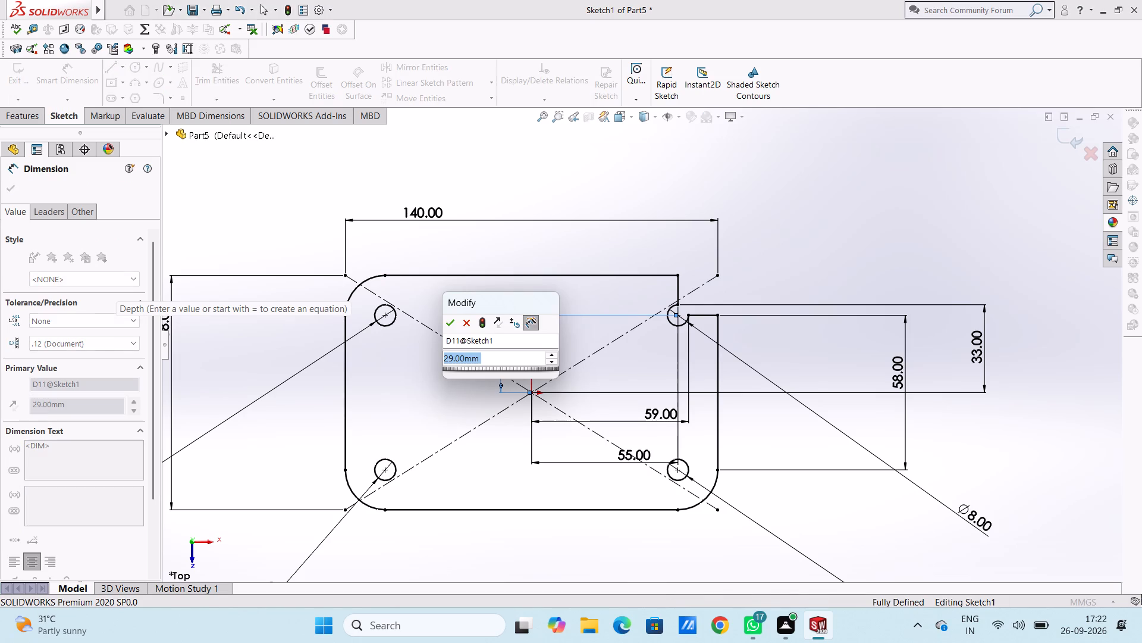
pyautogui.click(452, 324)
pyautogui.click(452, 317)
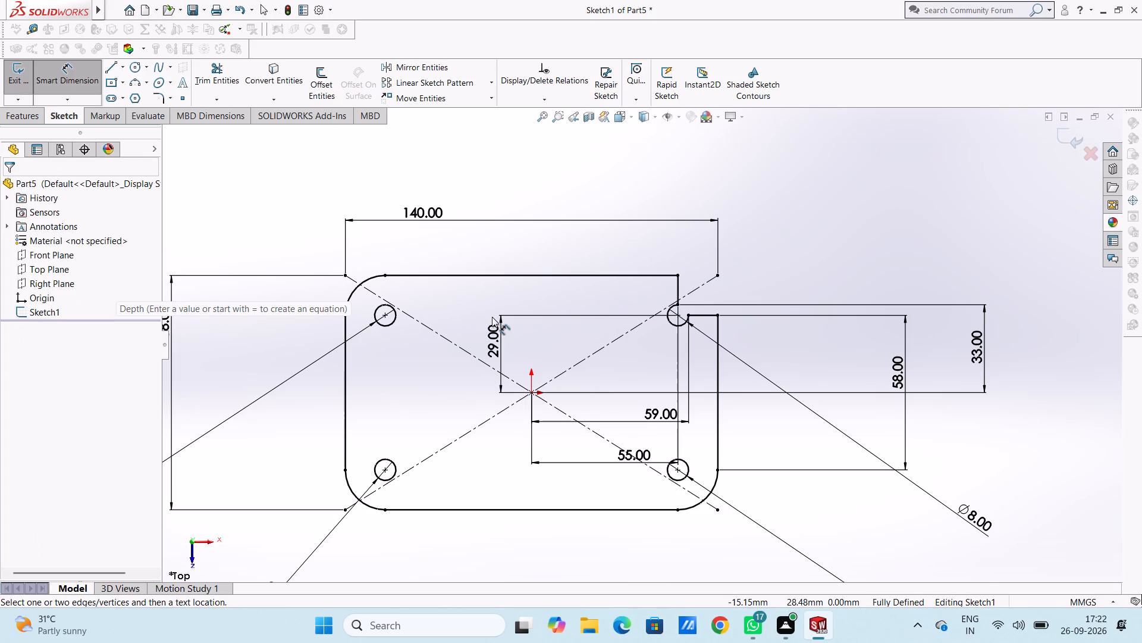
pyautogui.press('Escape')
pyautogui.press('Escape')
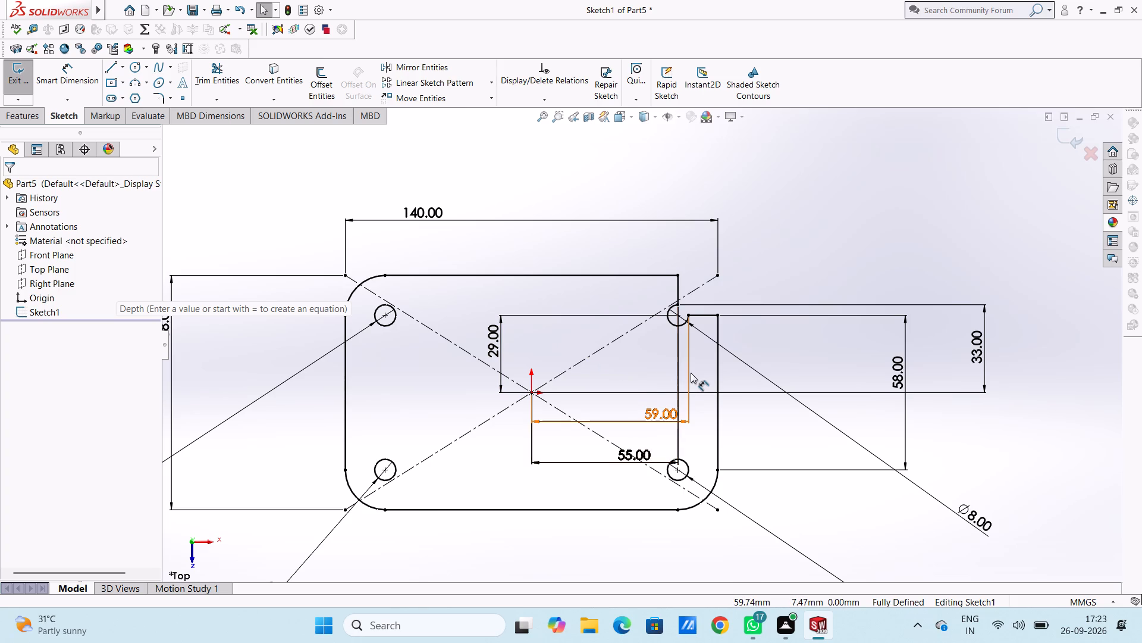
# Extrude the notched plate sketch as a blind boss with a depth of 15 mm.
pyautogui.scroll(1, 691, 373)
pyautogui.scroll(-1, 691, 373)
pyautogui.scroll(3, 691, 373)
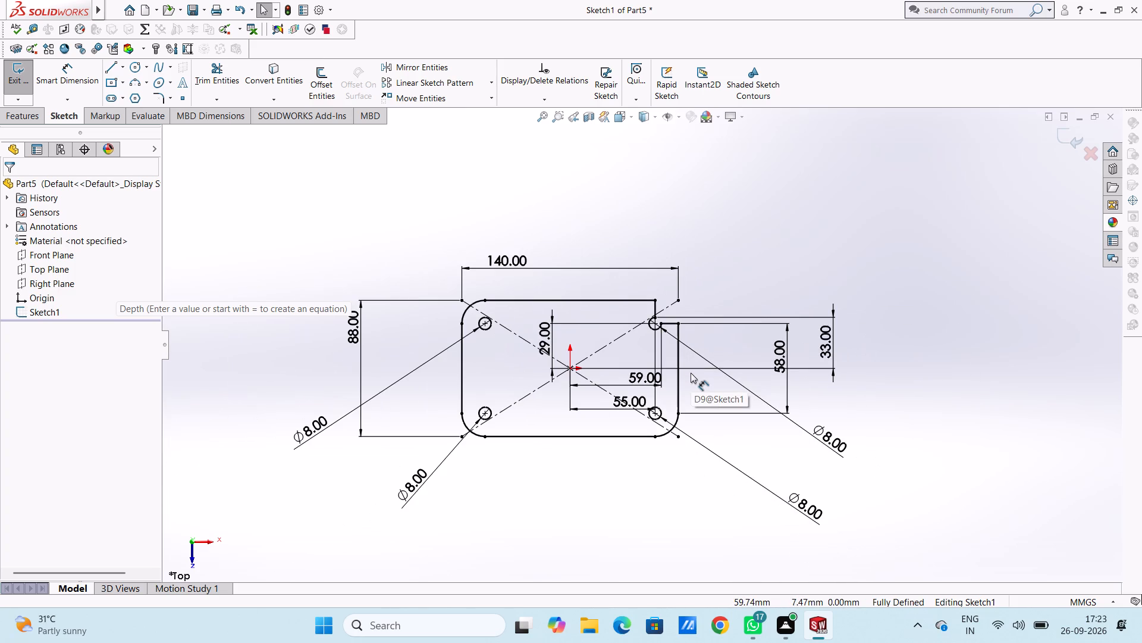
pyautogui.click(27, 111)
pyautogui.click(20, 79)
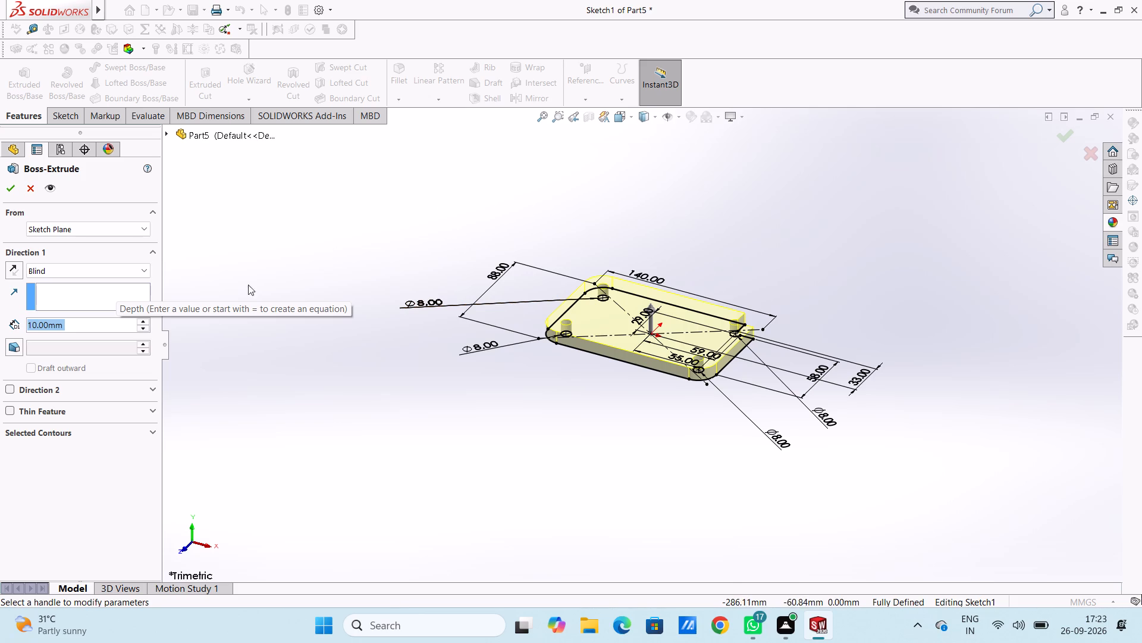
pyautogui.write('15')
pyautogui.press('Return')
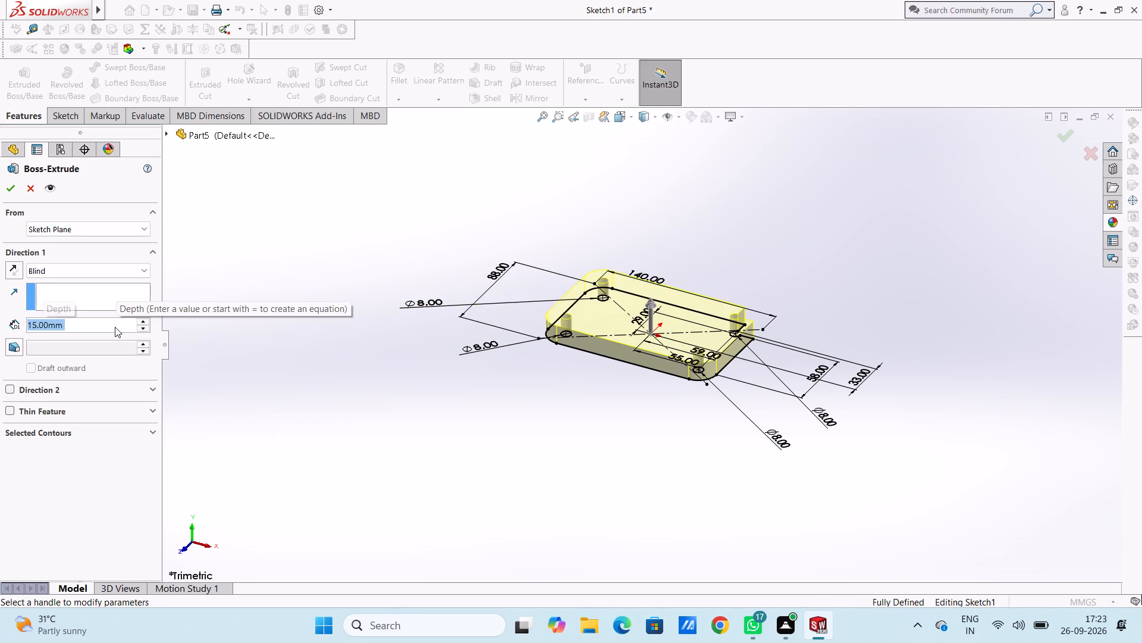
pyautogui.click(11, 189)
pyautogui.click(272, 257)
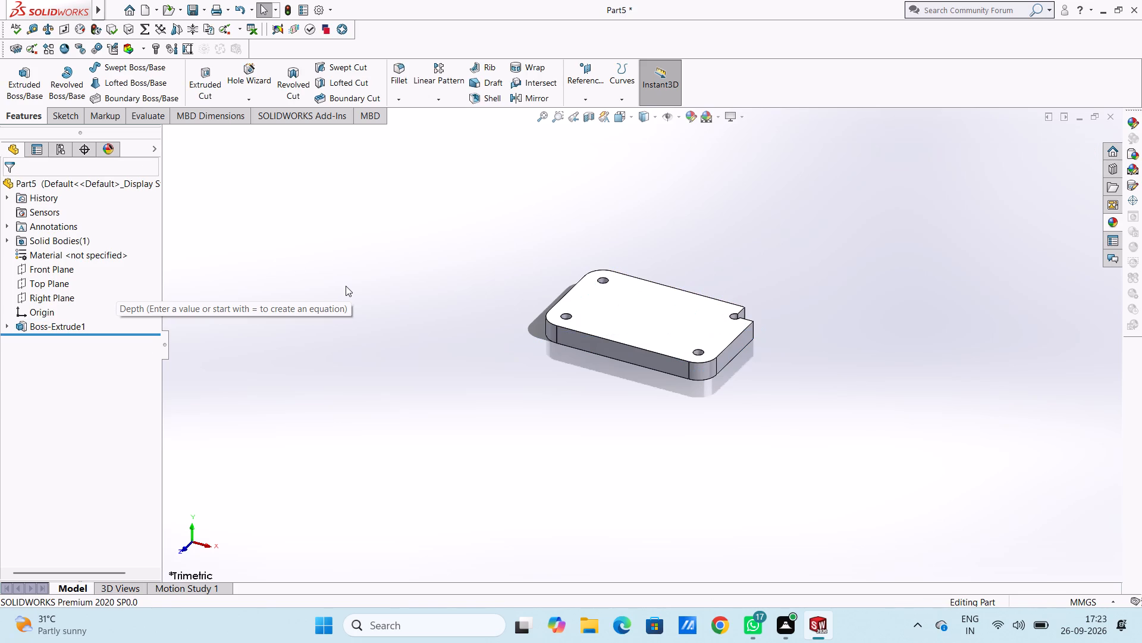
# Start a sketch on the plate's front side face and draw a horizontal line about 140 mm long along its full bottom edge.
pyautogui.hotkey('ctrl', '1')
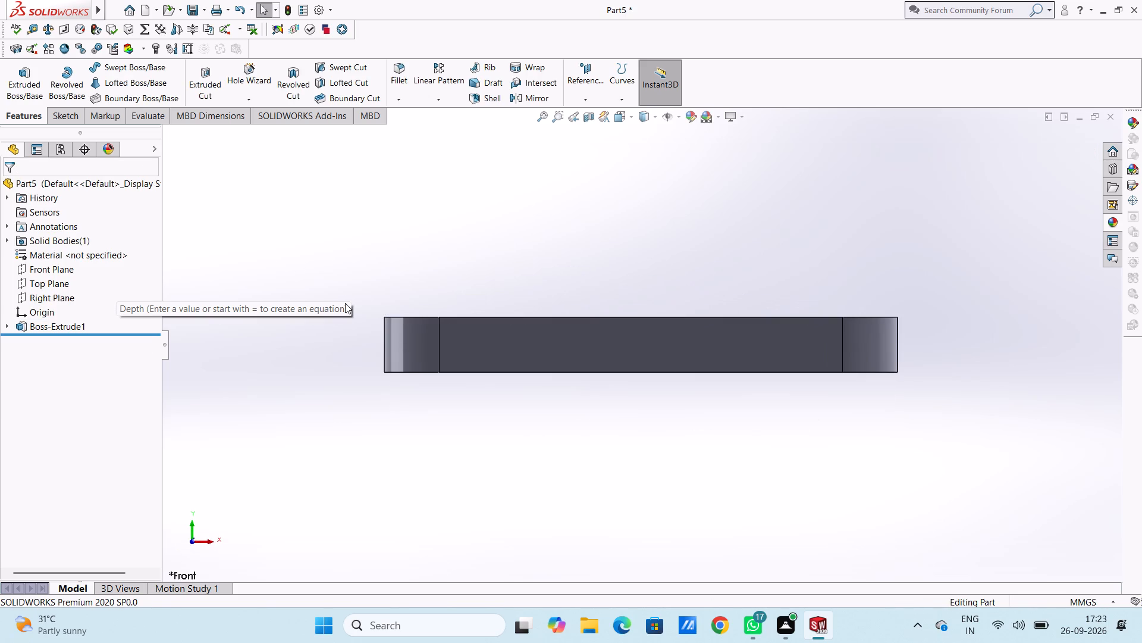
pyautogui.click(569, 349)
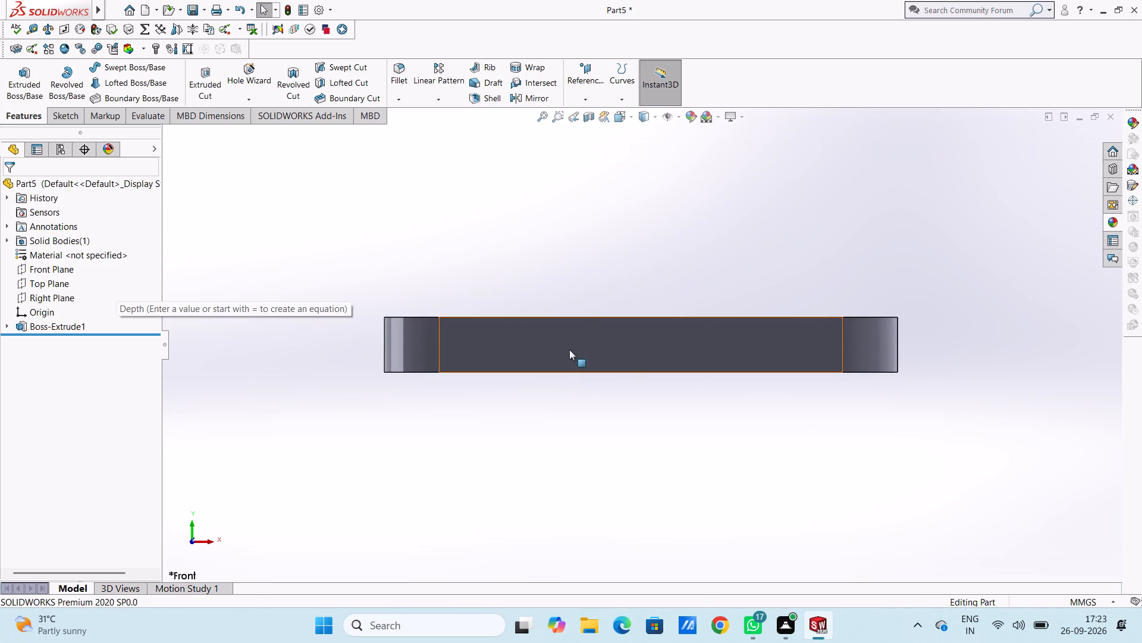
pyautogui.click(619, 317)
pyautogui.click(559, 273)
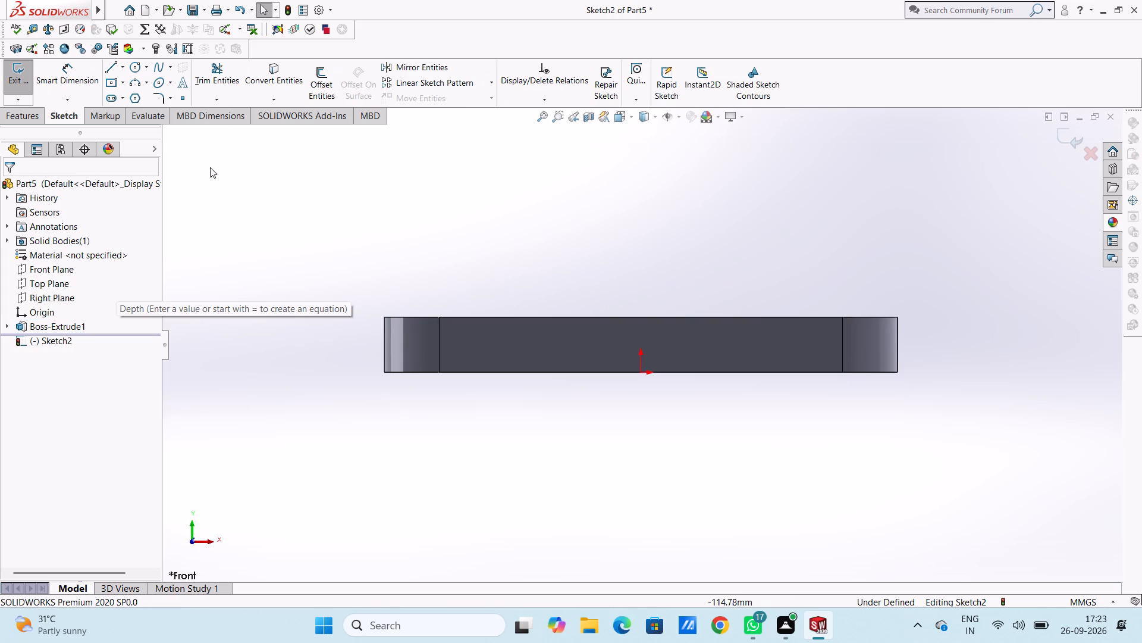
pyautogui.click(122, 71)
pyautogui.click(111, 67)
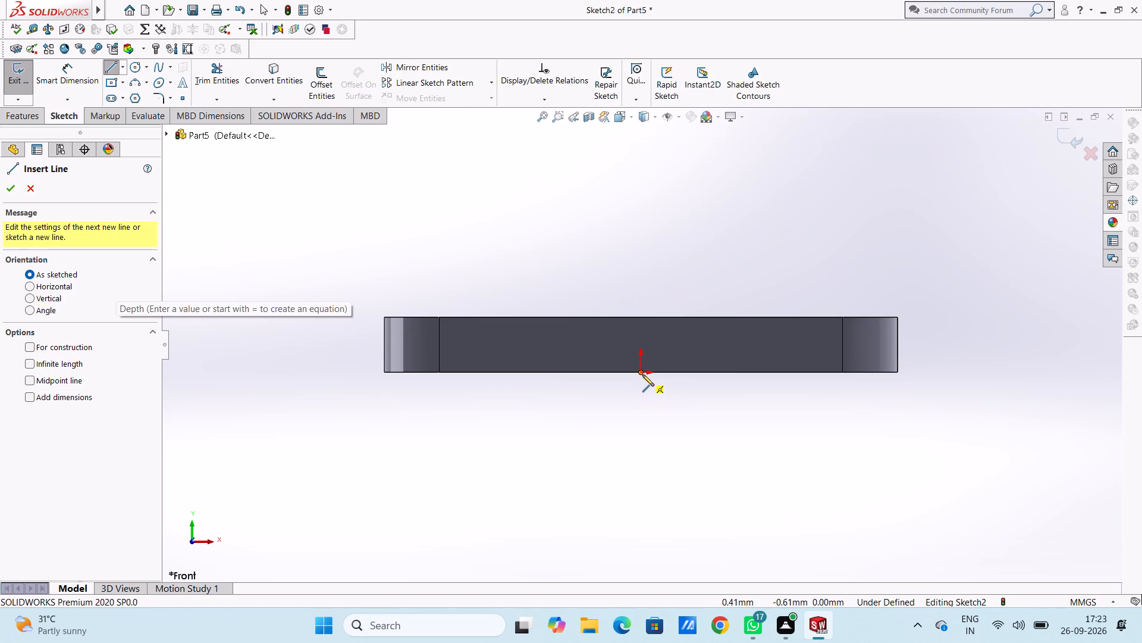
pyautogui.click(384, 374)
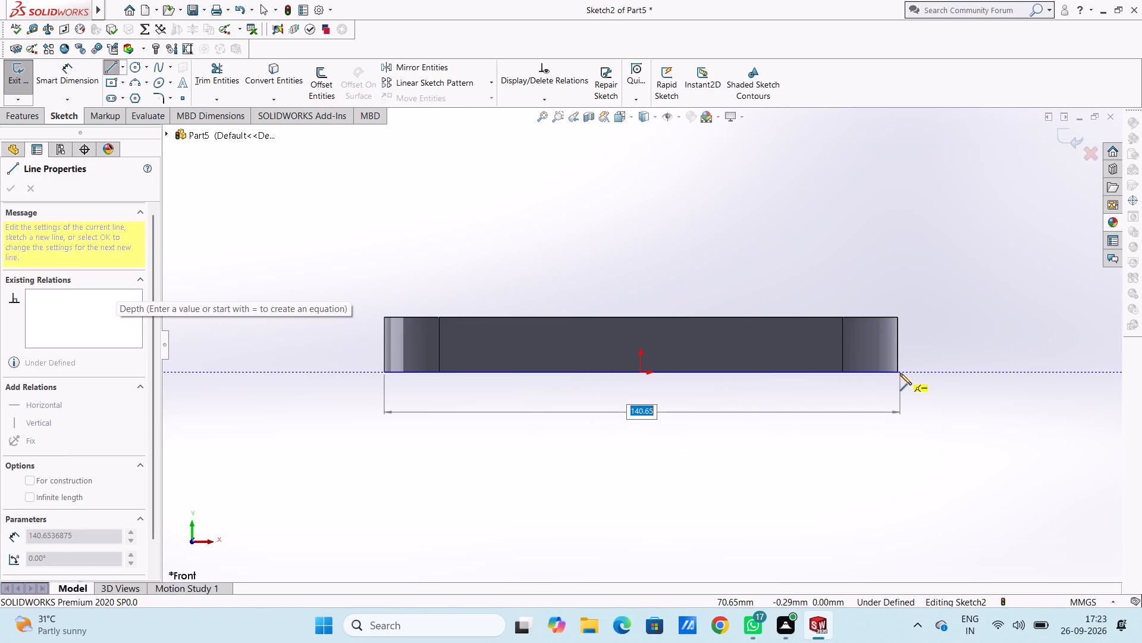
pyautogui.click(899, 371)
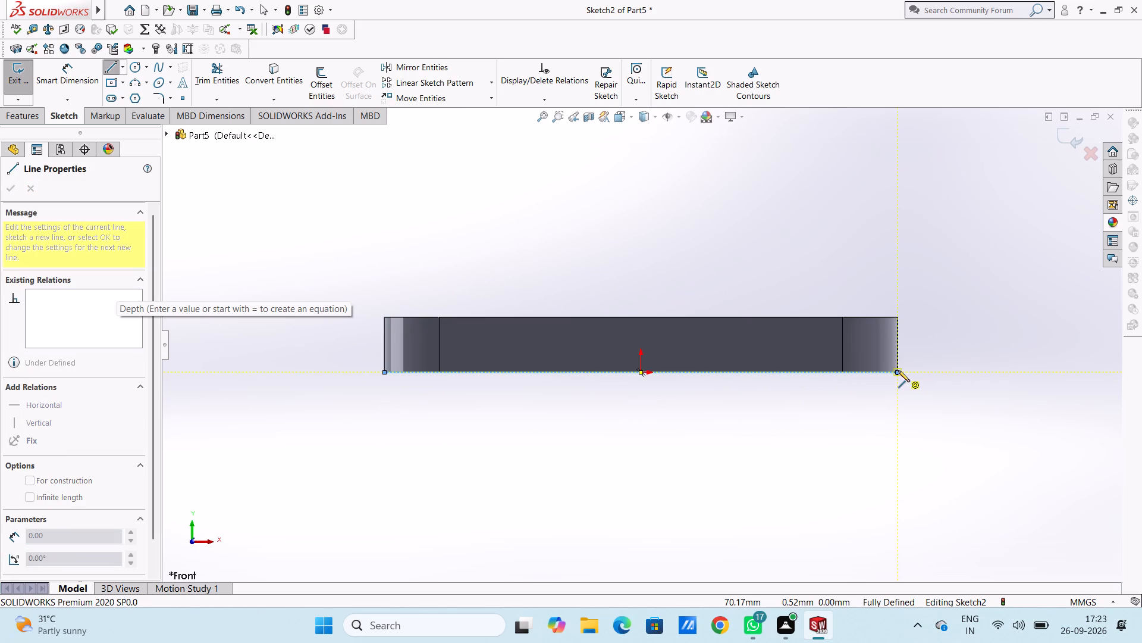
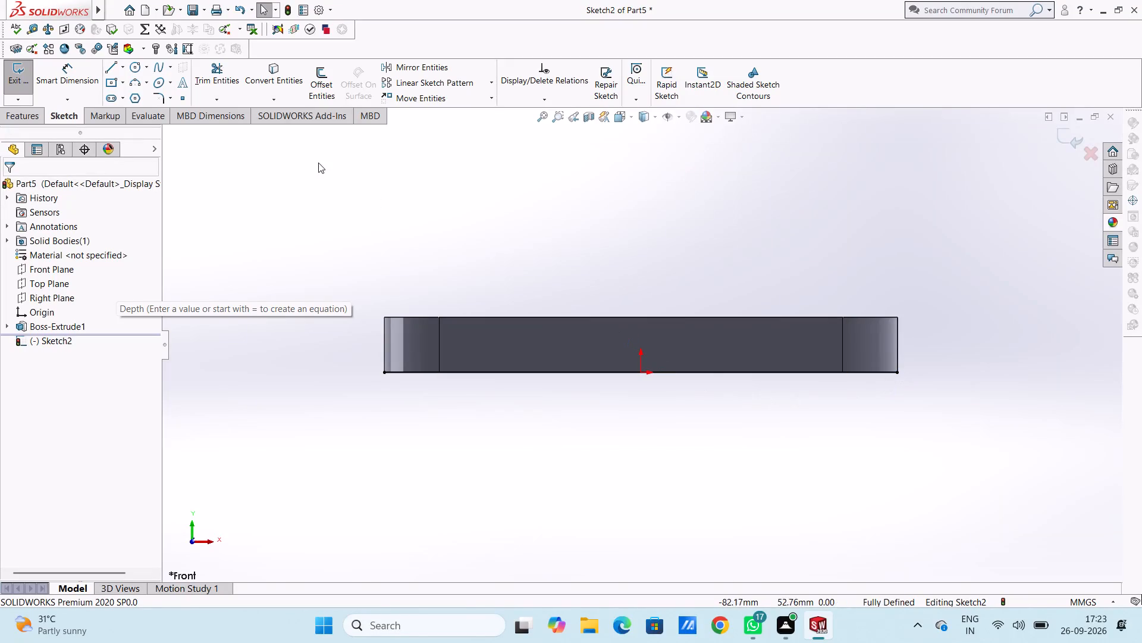
# Offset the horizontal line on the plate's bottom edge 3 mm upward in one direction only, onto the front face.
pyautogui.click(324, 85)
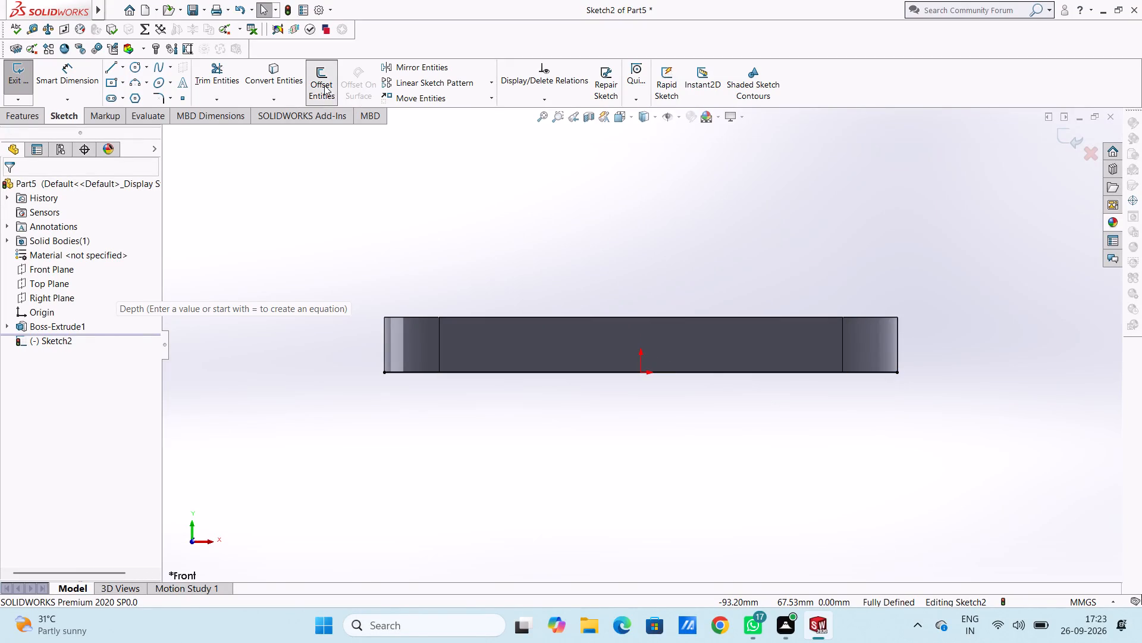
pyautogui.click(450, 375)
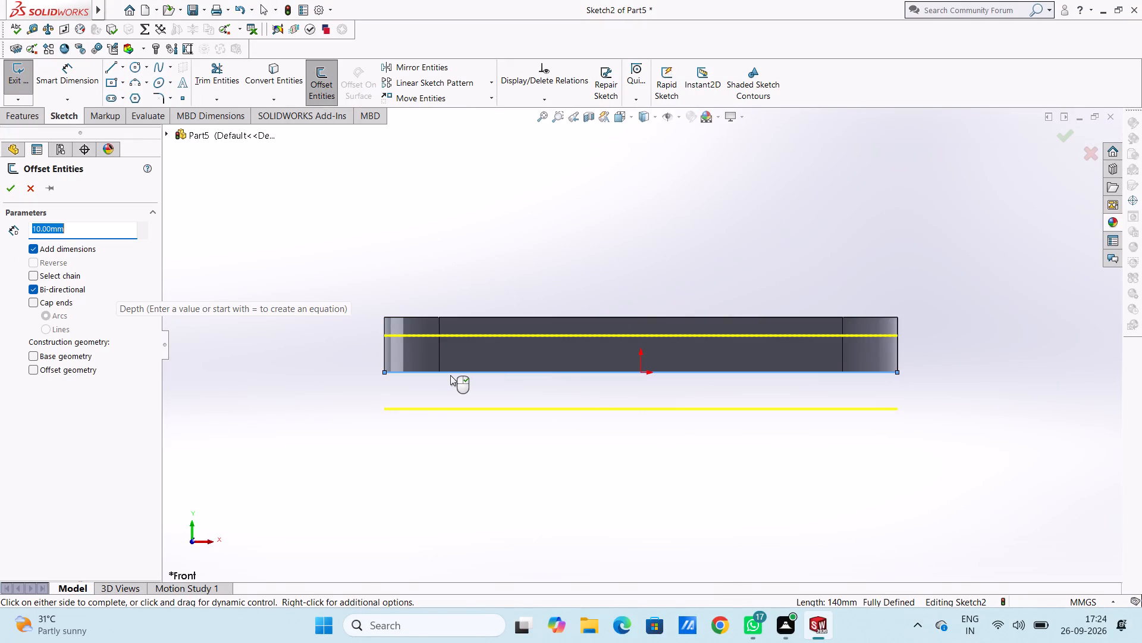
pyautogui.press('3')
pyautogui.press('Return')
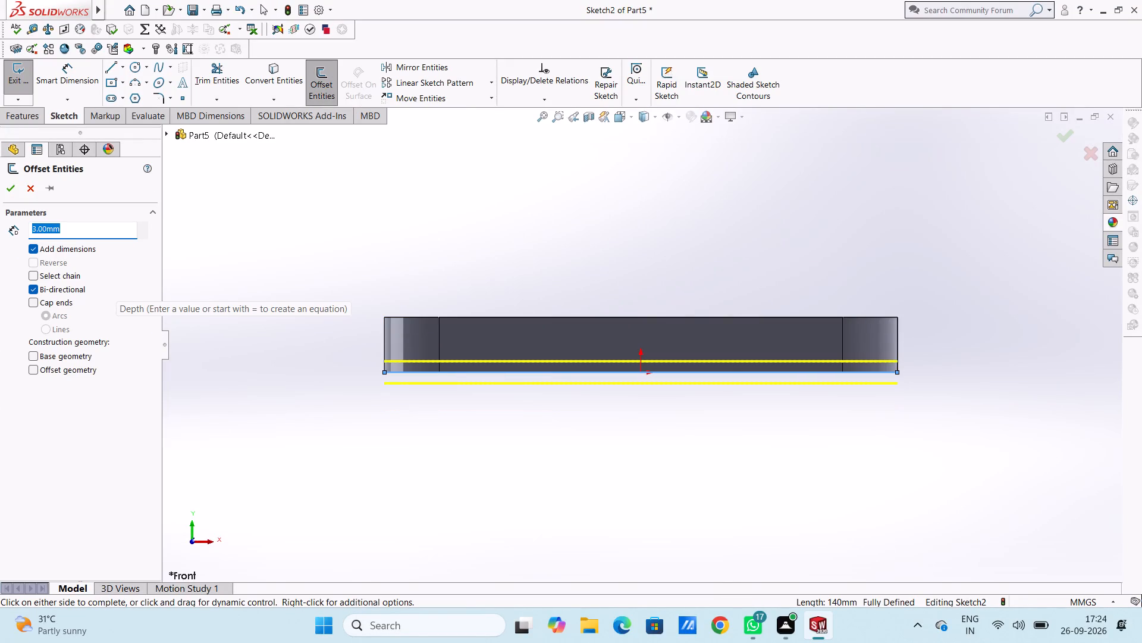
pyautogui.click(35, 288)
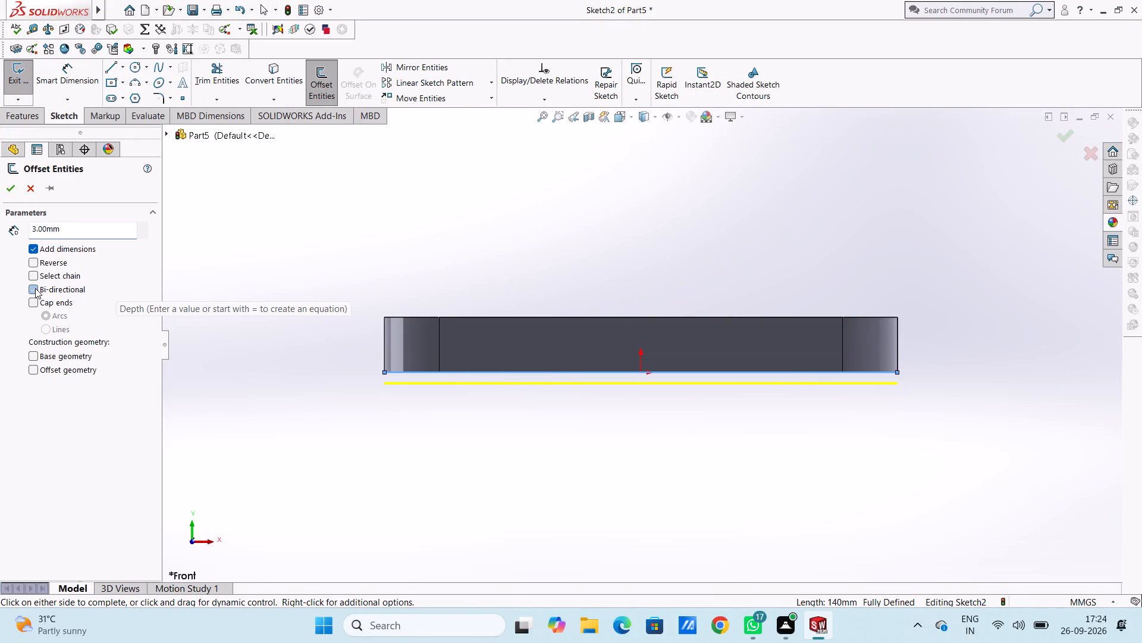
pyautogui.click(33, 261)
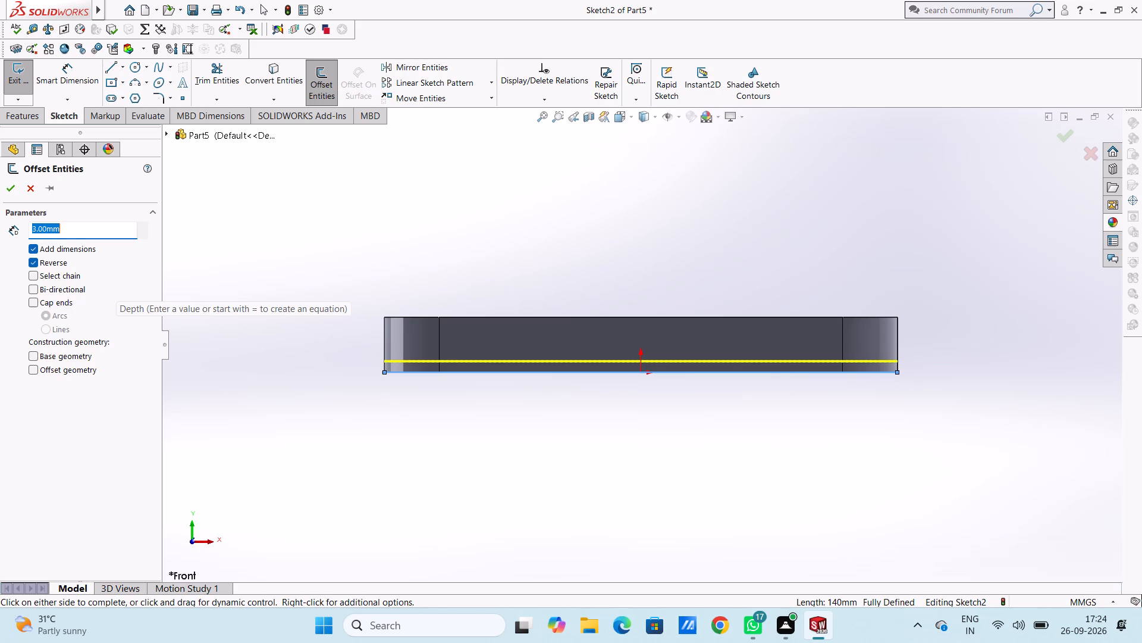
pyautogui.click(13, 190)
pyautogui.click(282, 222)
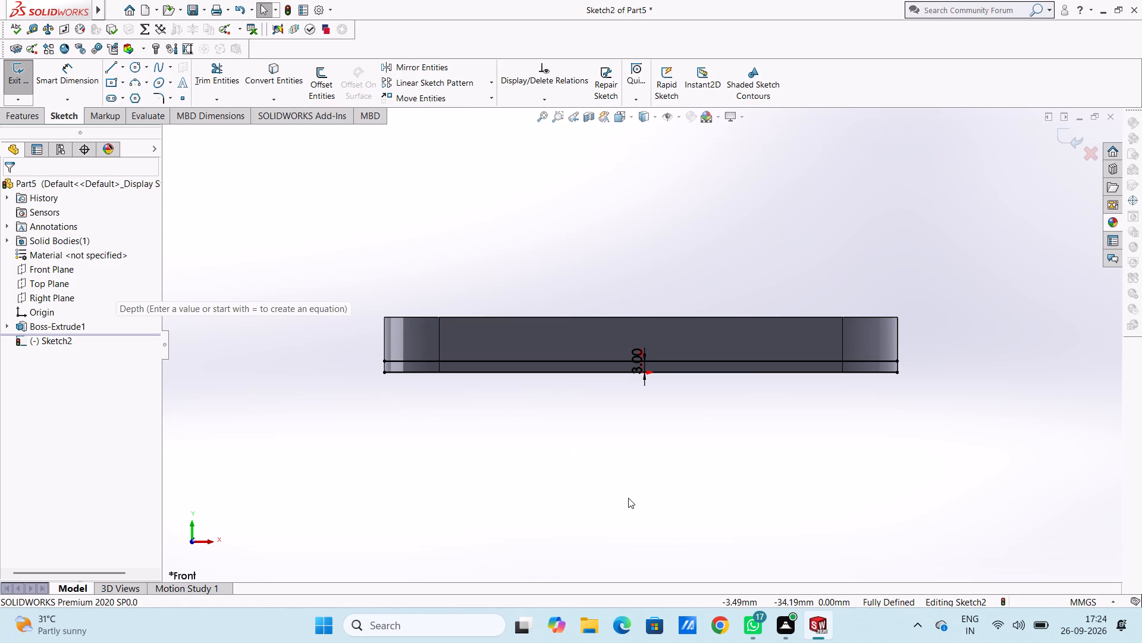
# Draw a 35 mm line from the origin along the plate's bottom edge, continued by a 70 mm line back across the origin.
pyautogui.click(114, 66)
pyautogui.scroll(-5, 624, 408)
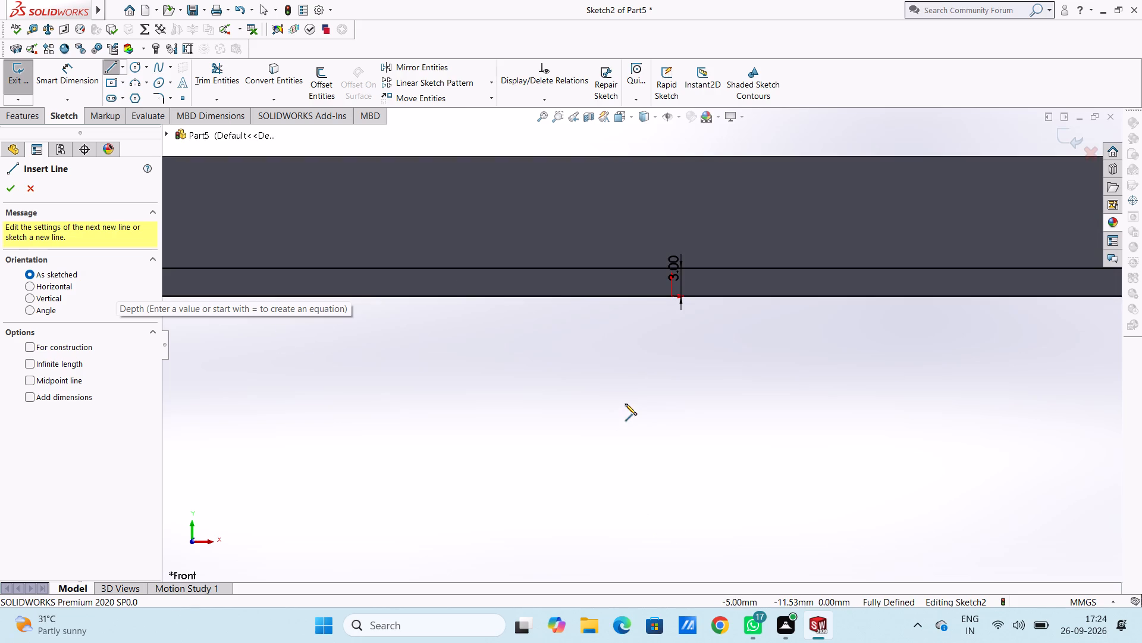
pyautogui.click(670, 295)
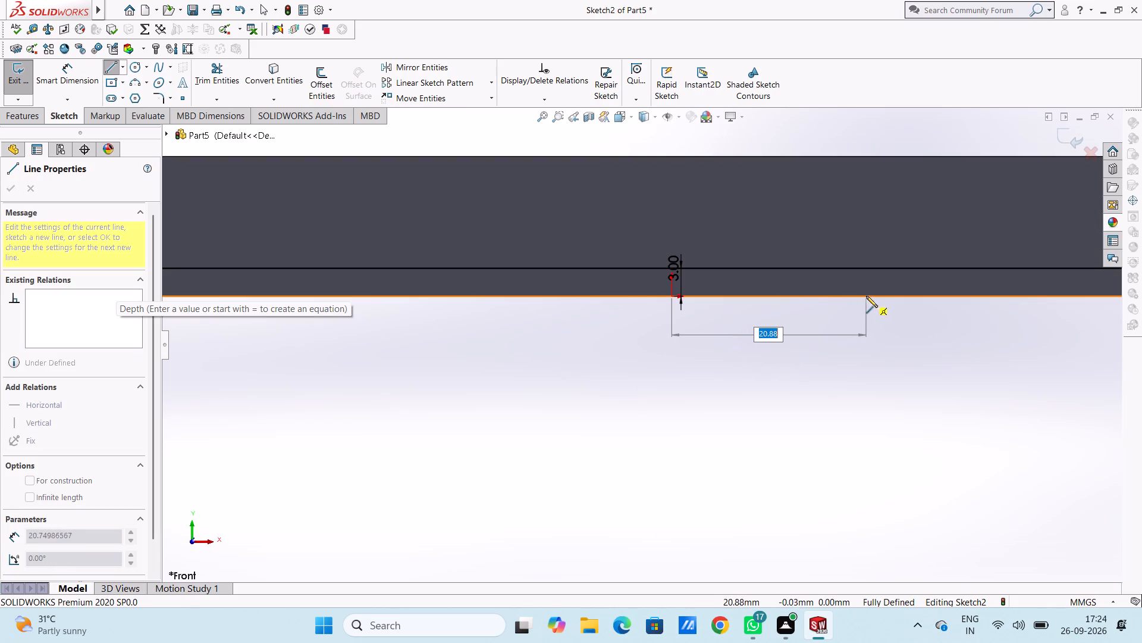
pyautogui.scroll(2, 882, 296)
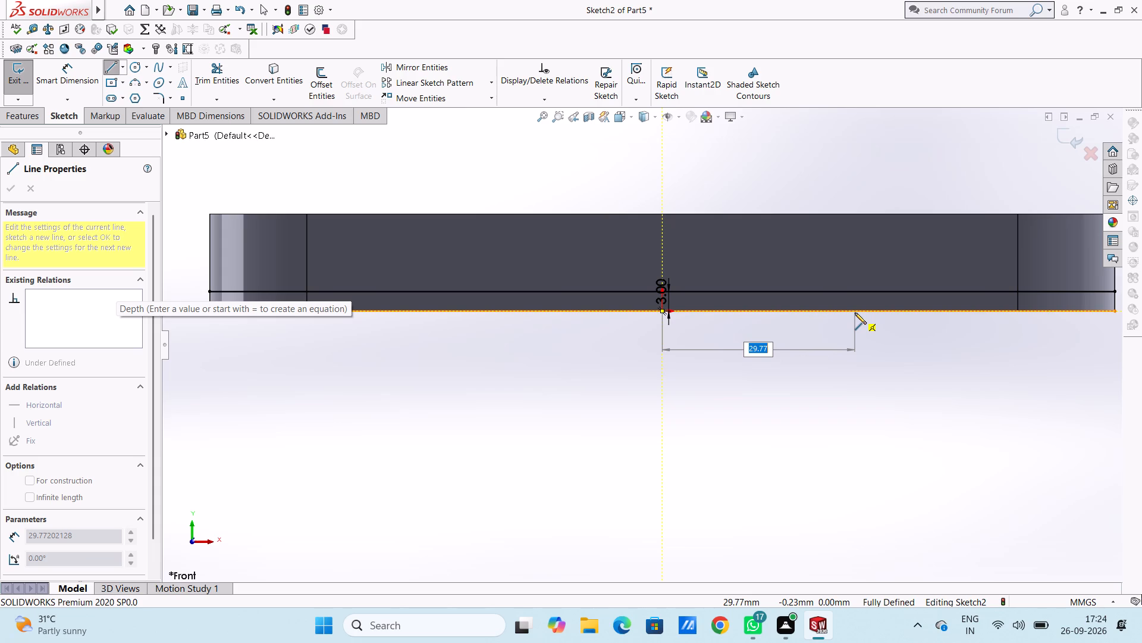
pyautogui.write('35')
pyautogui.press('Return')
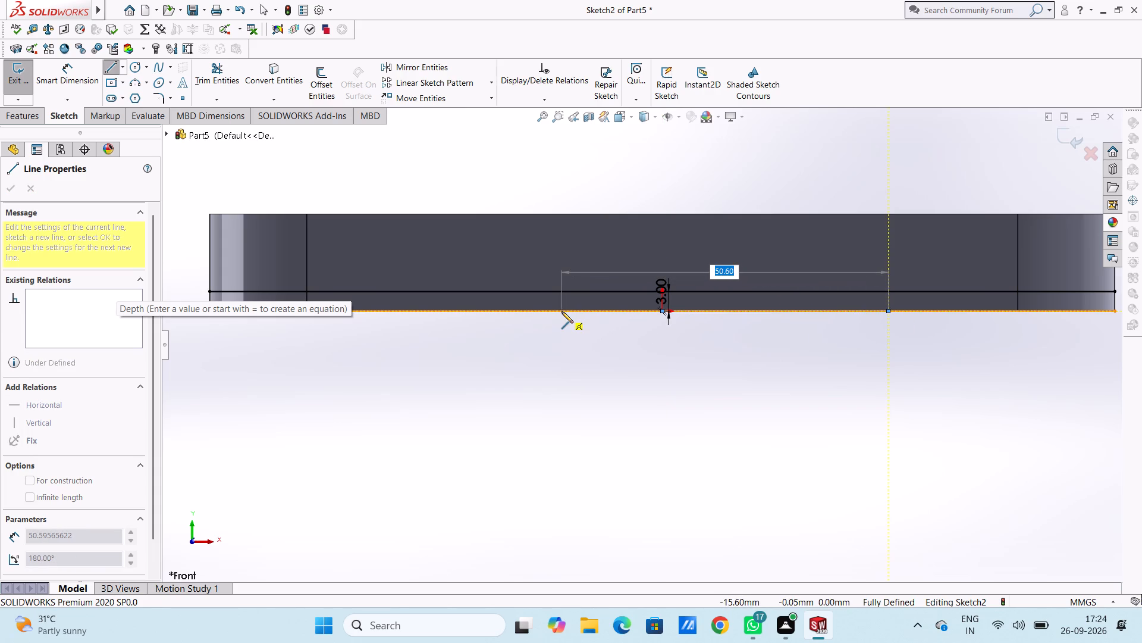
pyautogui.write('70')
pyautogui.press('Return')
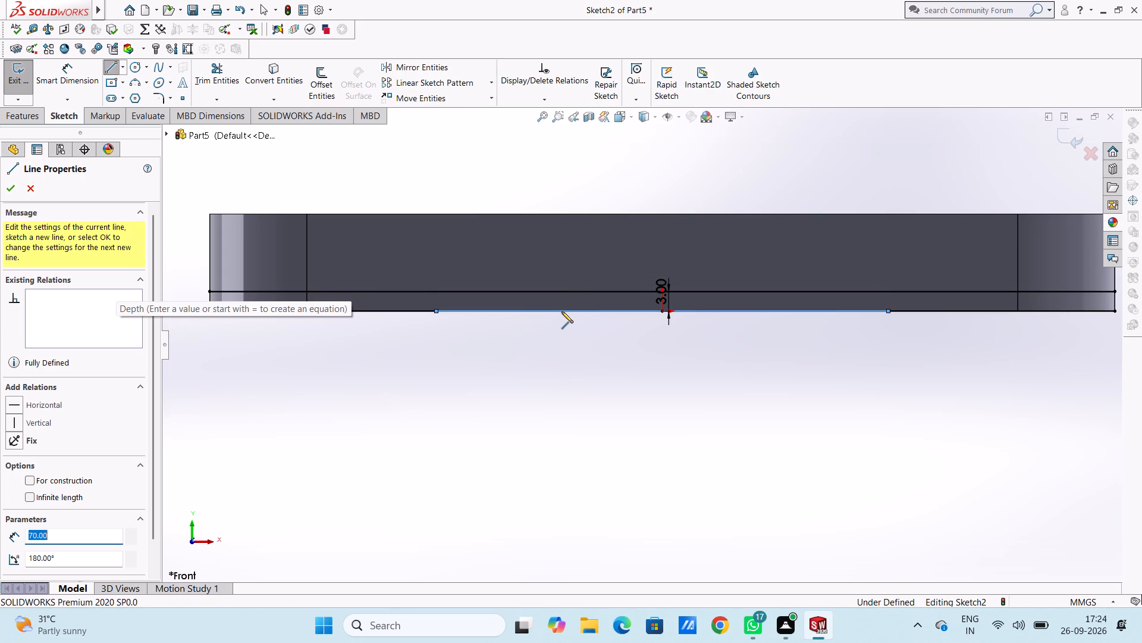
pyautogui.press('Escape')
pyautogui.press('Escape')
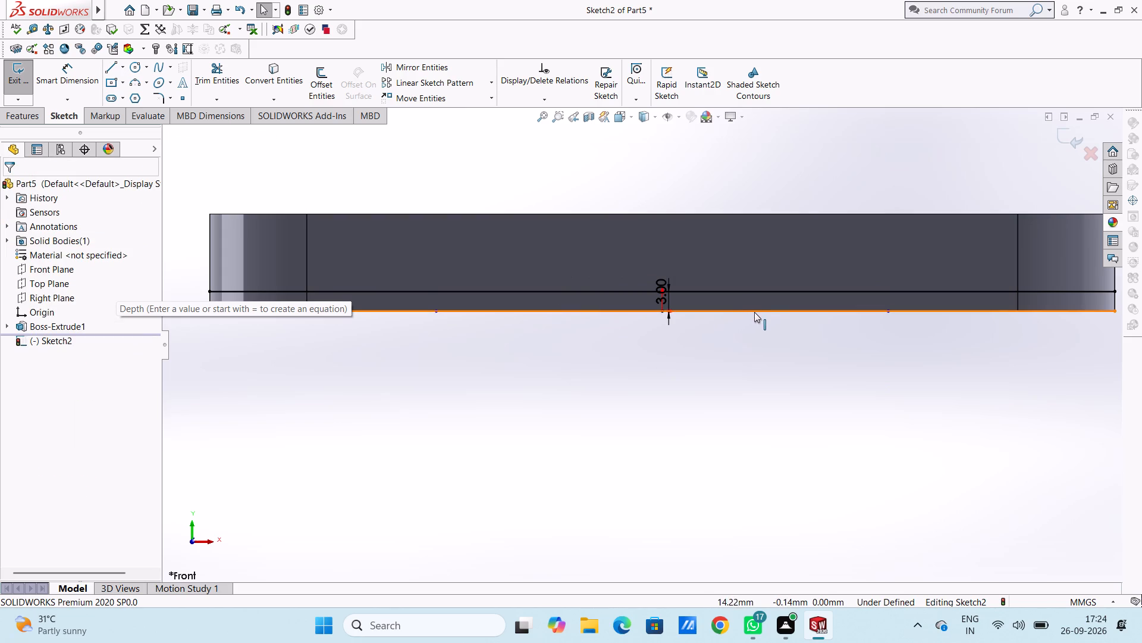
# Delete the 140 mm base line and the 35 mm line from the plate's bottom edge, leaving the 70 mm line.
pyautogui.scroll(-5, 789, 315)
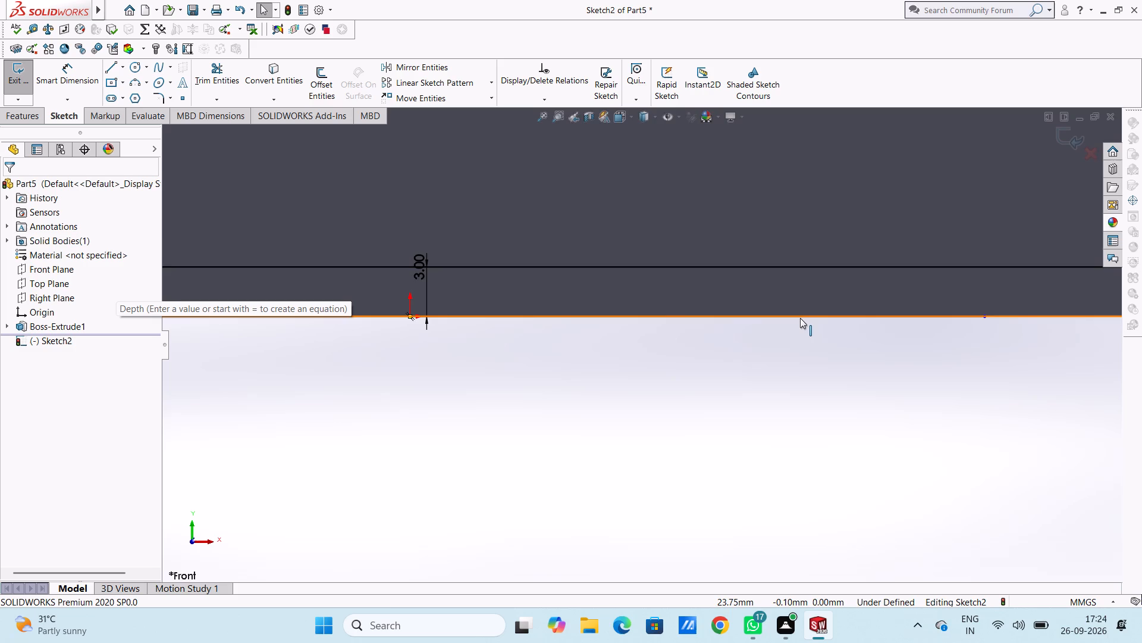
pyautogui.scroll(5, 800, 318)
pyautogui.click(876, 334)
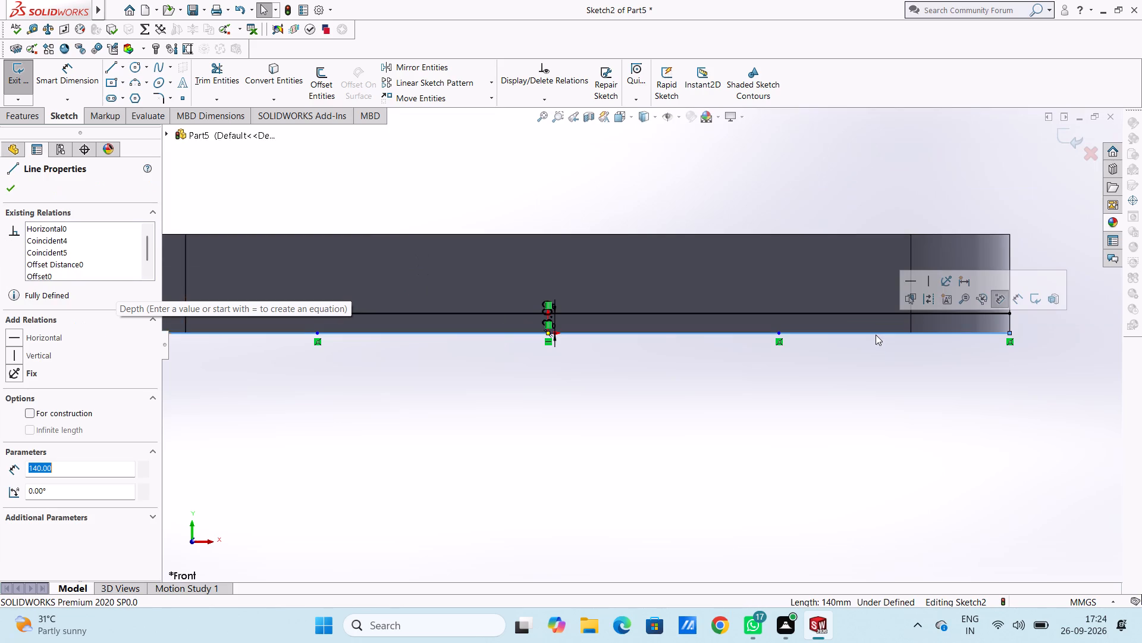
pyautogui.press('Delete')
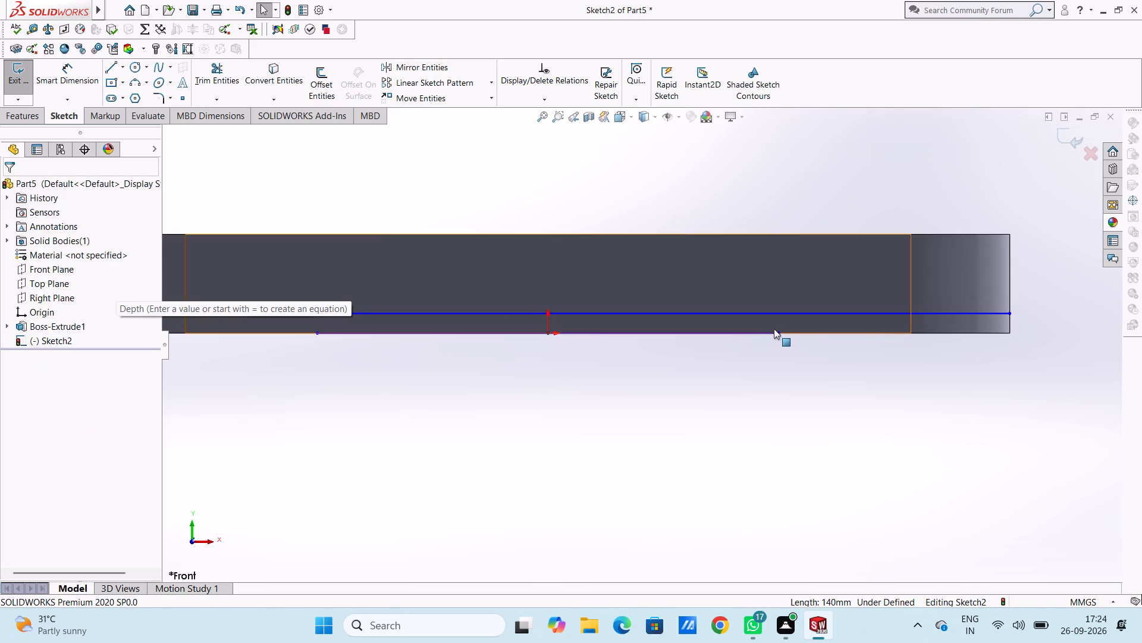
pyautogui.click(730, 336)
pyautogui.press('Delete')
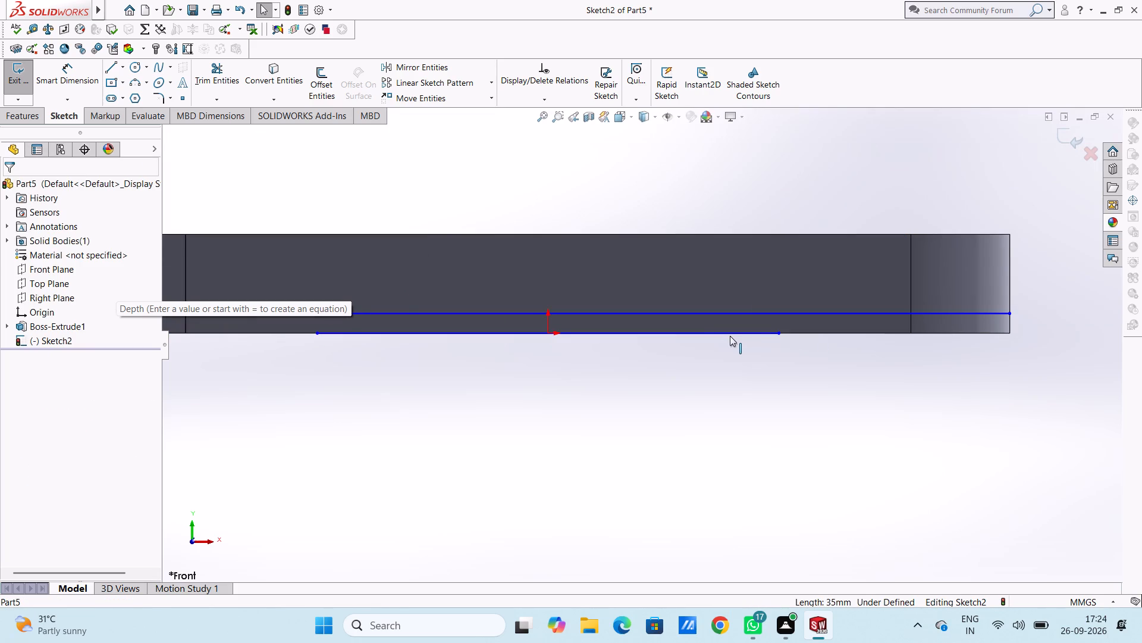
# Dimension the horizontal distance between the two endpoints of the short line on the plate's bottom edge.
pyautogui.scroll(3, 730, 336)
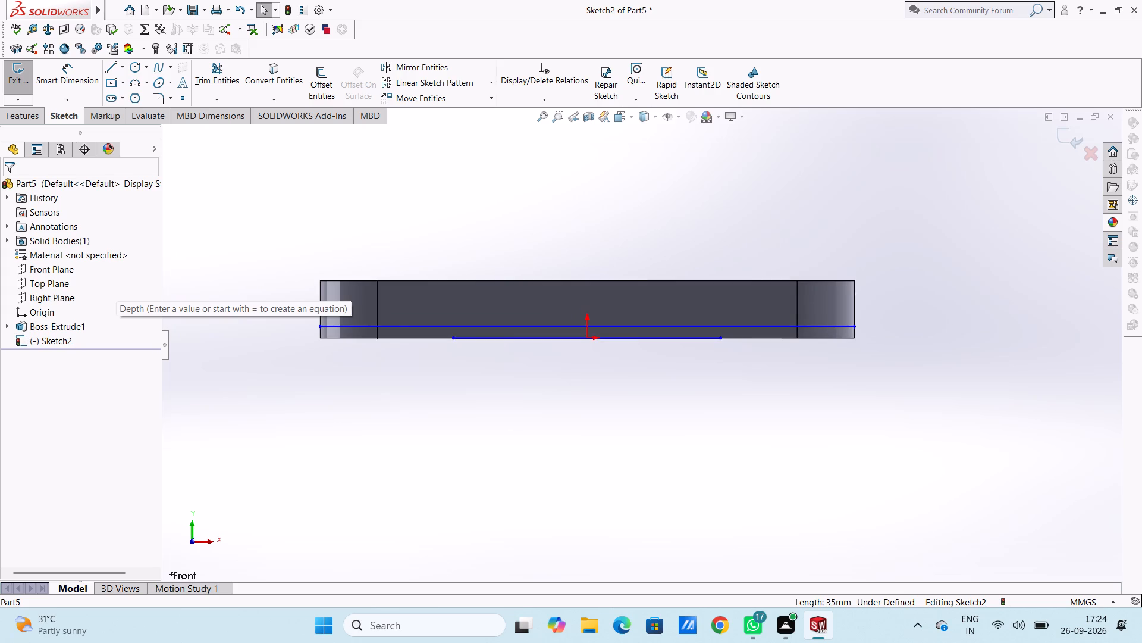
pyautogui.click(80, 77)
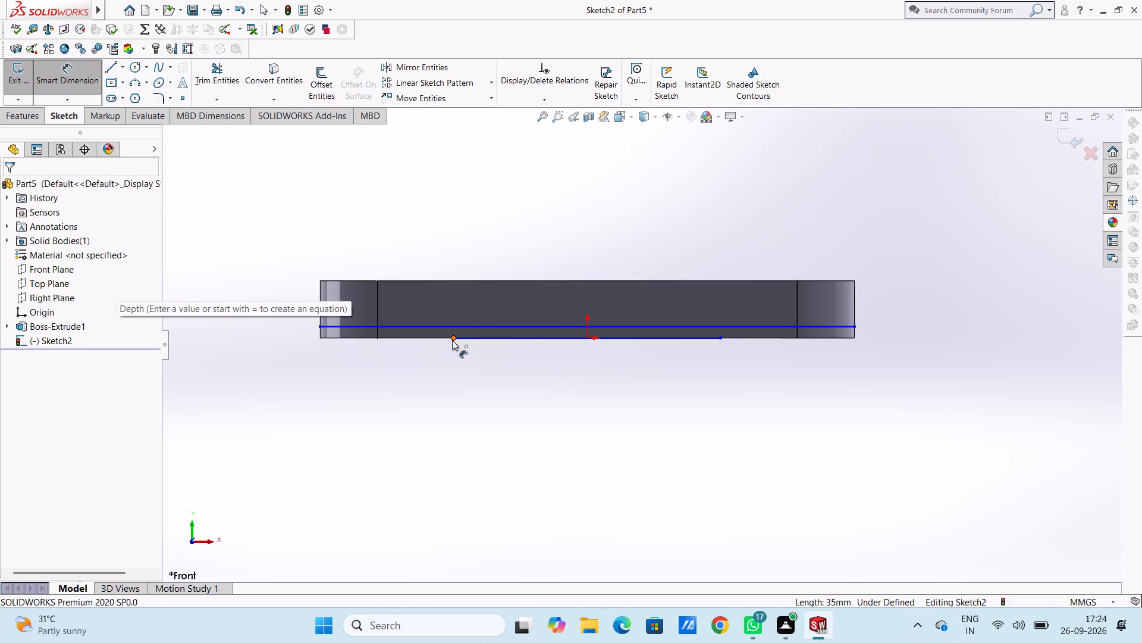
pyautogui.click(452, 340)
pyautogui.click(721, 339)
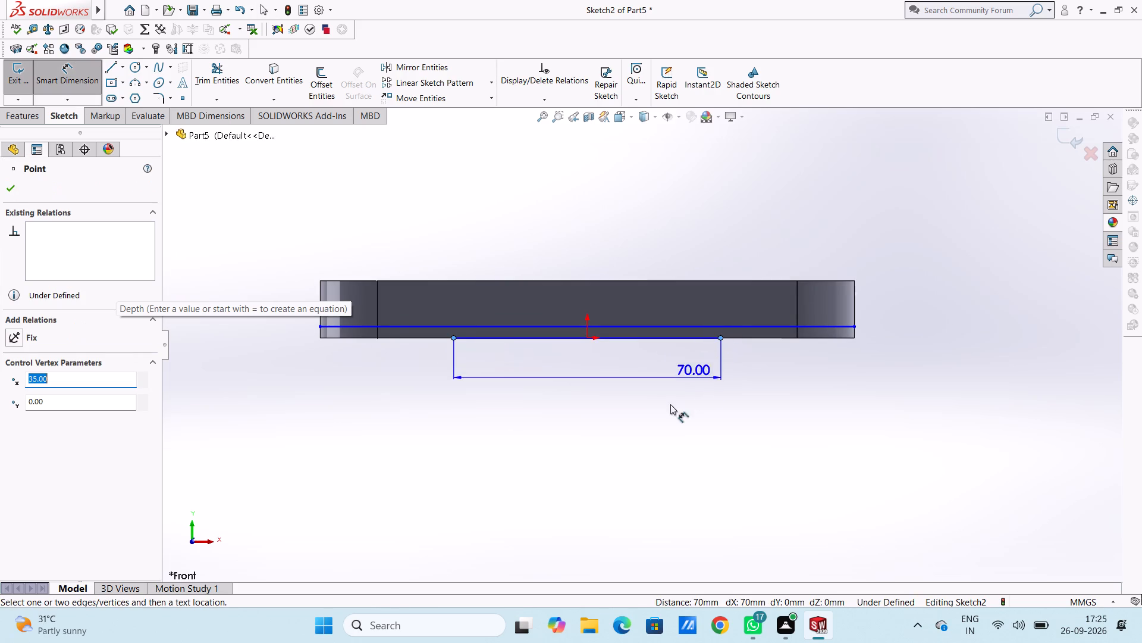
pyautogui.click(567, 555)
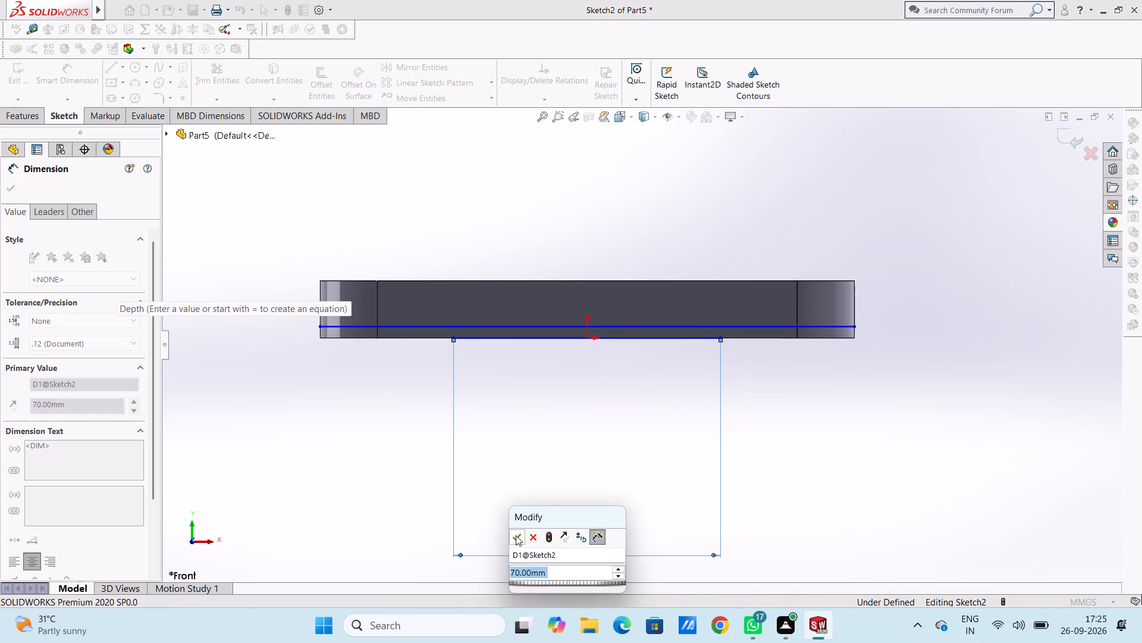
pyautogui.click(516, 535)
pyautogui.click(505, 435)
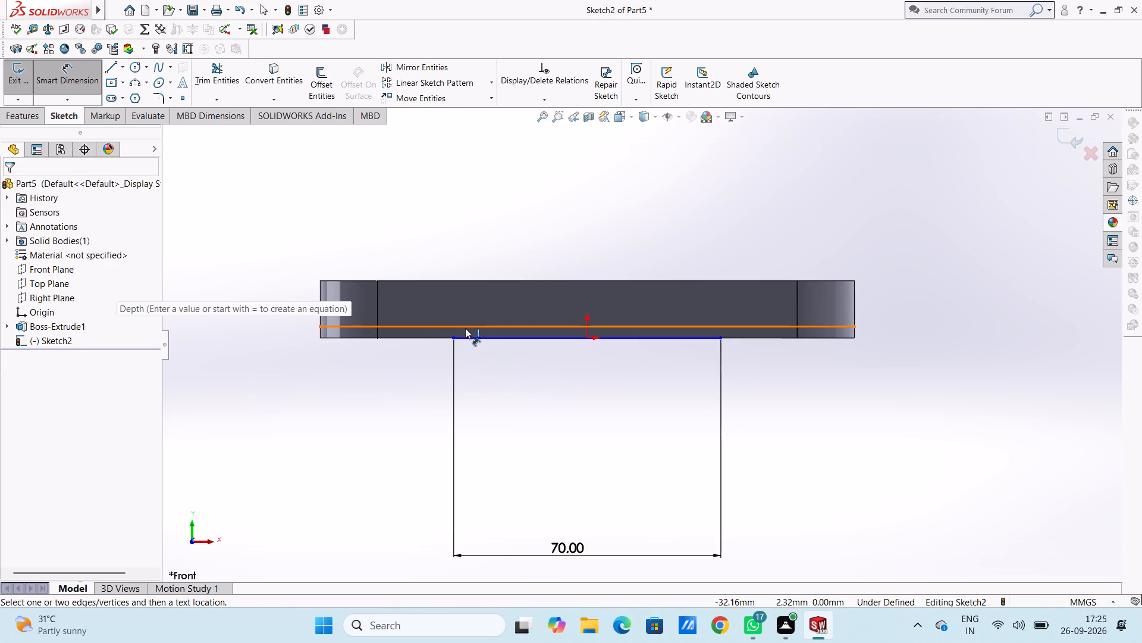
# Dimension the vertical distance between the long offset line and the 70 mm line on the plate's bottom edge.
pyautogui.click(467, 325)
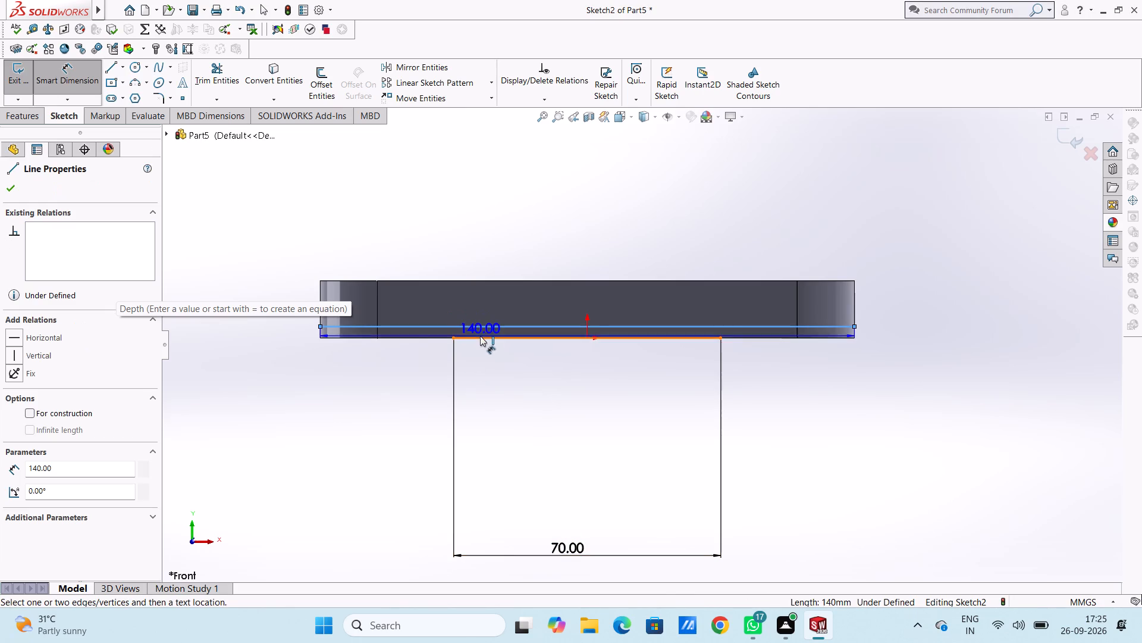
pyautogui.click(481, 336)
pyautogui.click(224, 332)
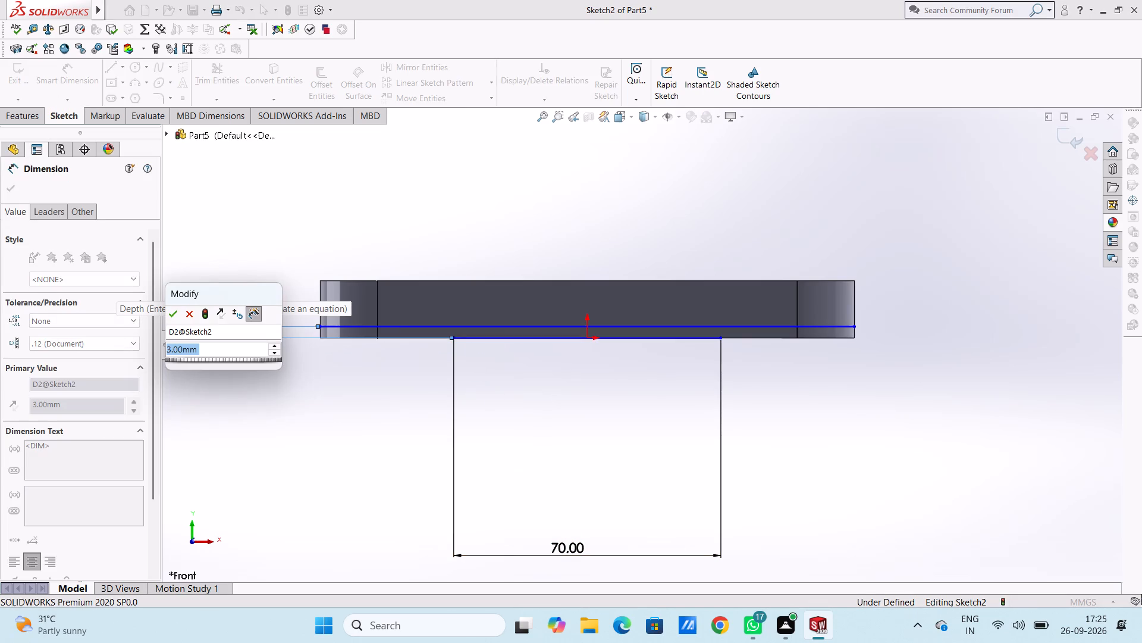
pyautogui.click(178, 314)
pyautogui.click(239, 248)
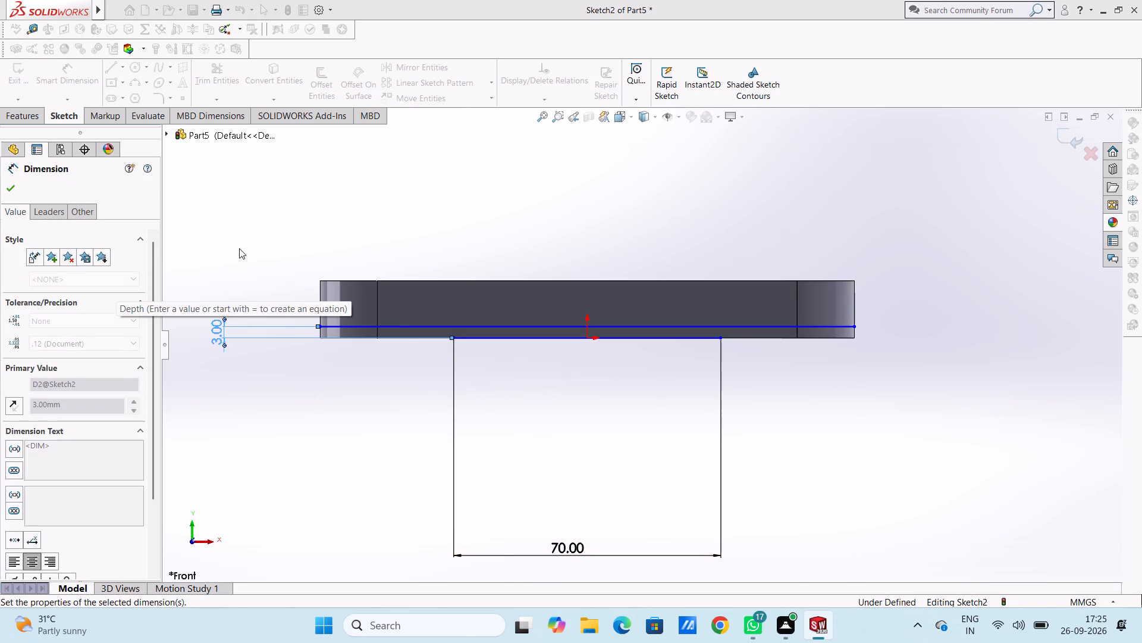
# Dimension the horizontal distance from the 70 mm line's left endpoint to the origin.
pyautogui.scroll(3, 412, 349)
pyautogui.scroll(-5, 590, 341)
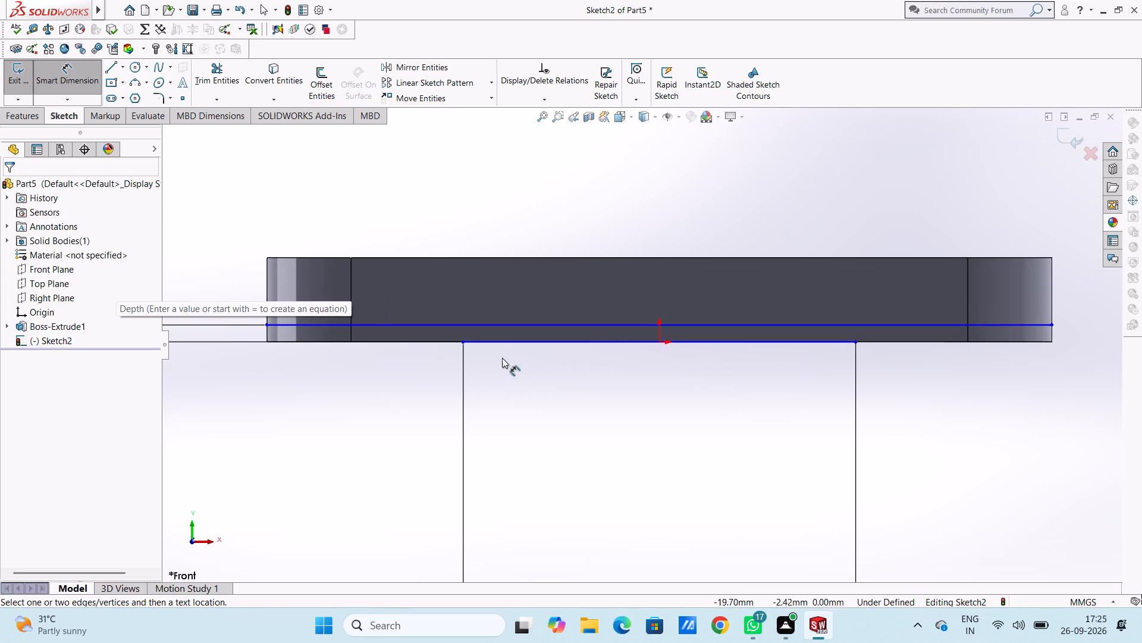
pyautogui.click(462, 341)
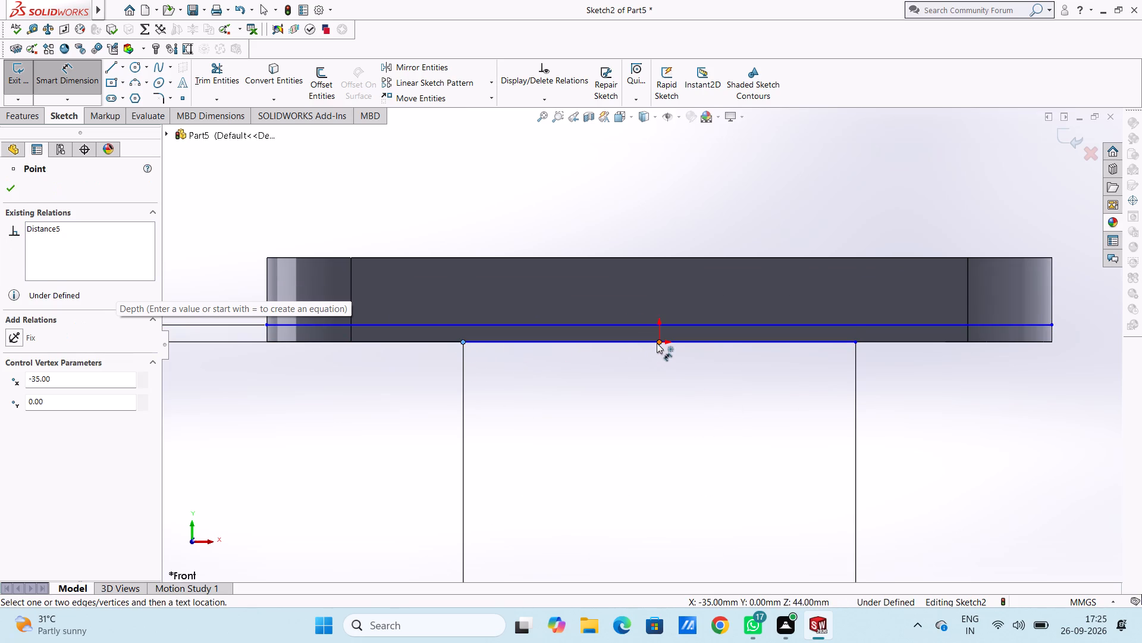
pyautogui.click(657, 342)
pyautogui.click(645, 501)
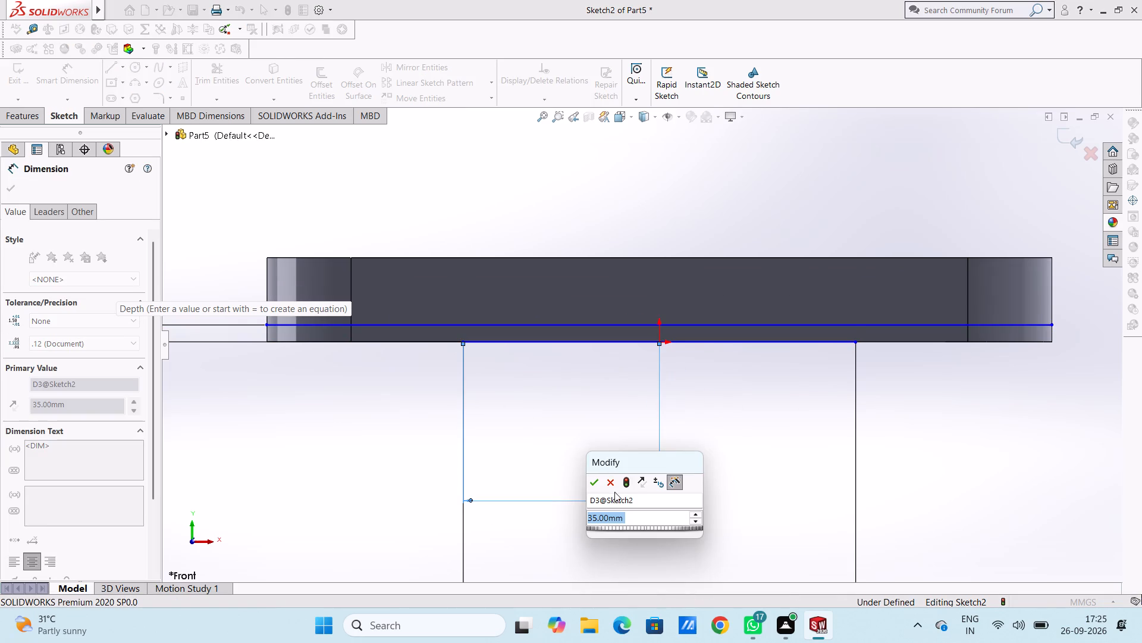
pyautogui.click(591, 478)
pyautogui.click(566, 440)
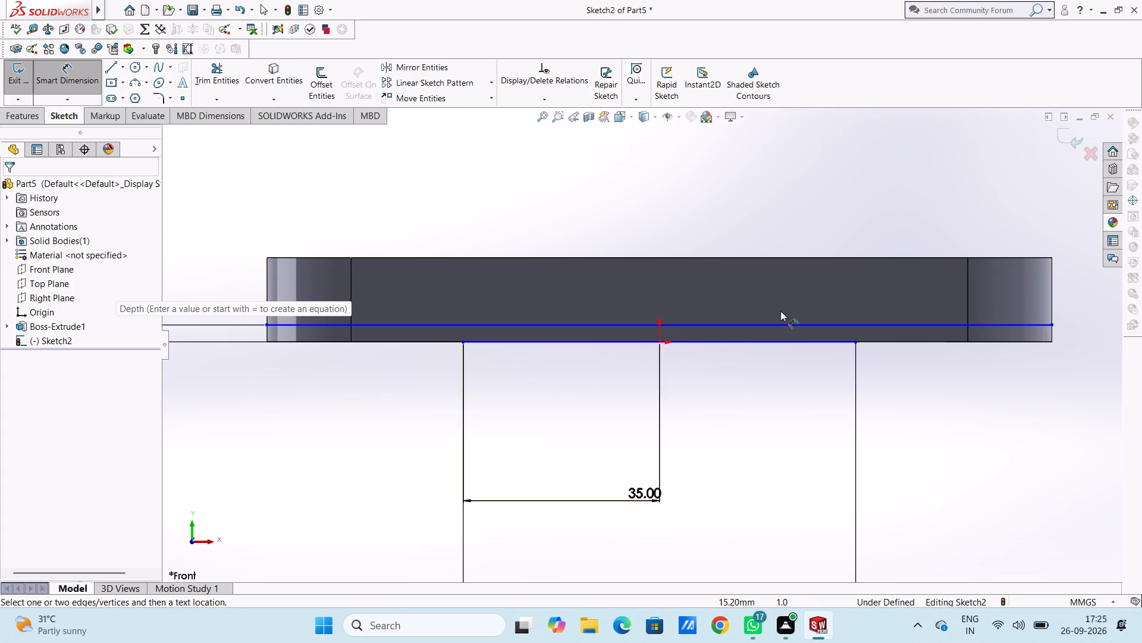
# Dimension the vertical distance between the plate's top edge and the long offset line.
pyautogui.click(1028, 258)
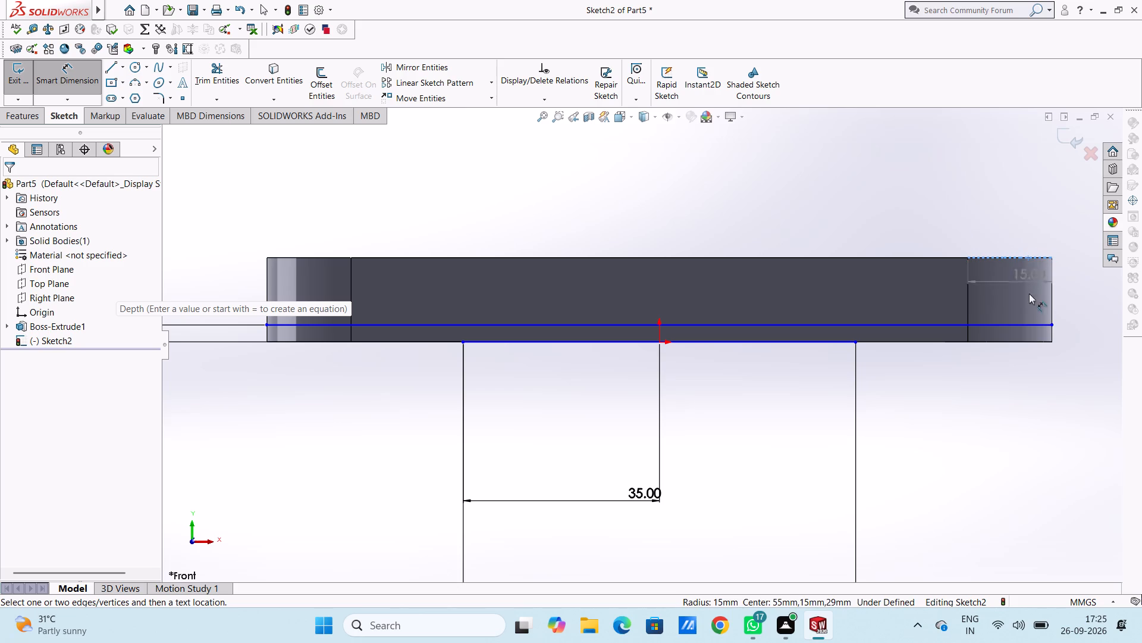
pyautogui.click(1030, 325)
pyautogui.click(826, 260)
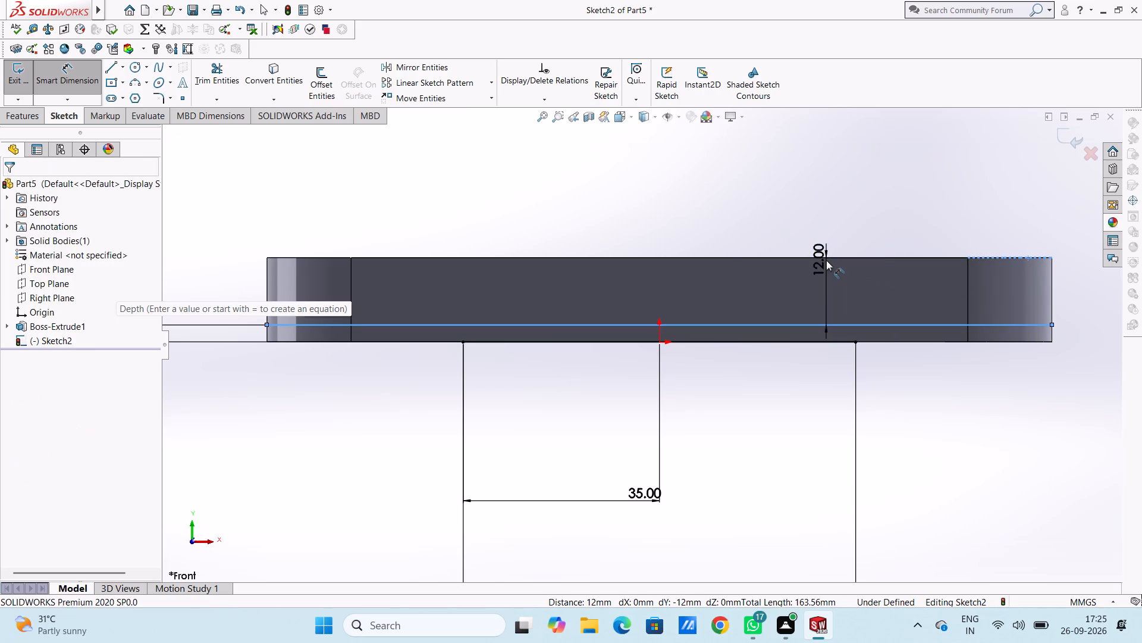
pyautogui.click(770, 235)
pyautogui.click(717, 202)
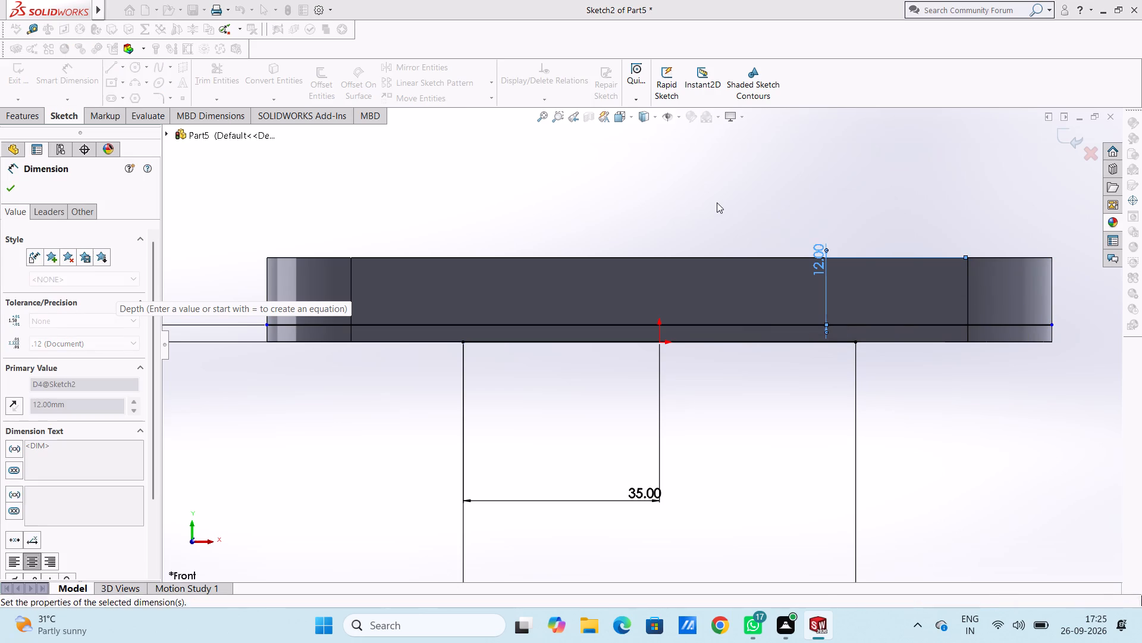
# Draw a sloping line about 47 mm long from above the plate, near its centre, down to the 70 mm line's right endpoint.
pyautogui.scroll(5, 714, 299)
pyautogui.scroll(-4, 717, 344)
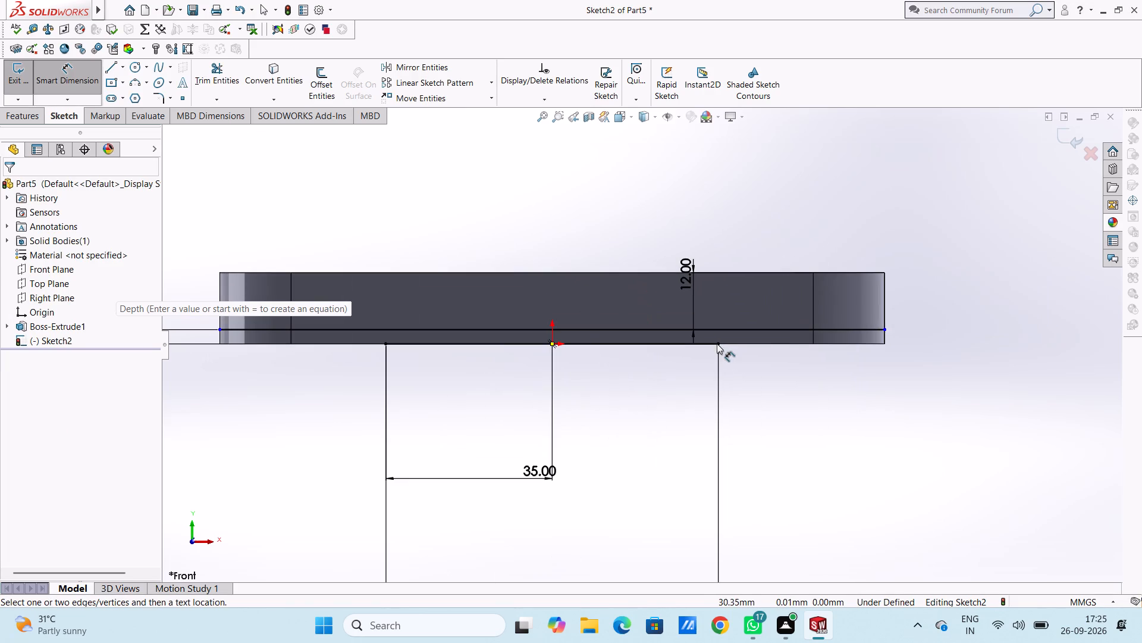
pyautogui.click(118, 63)
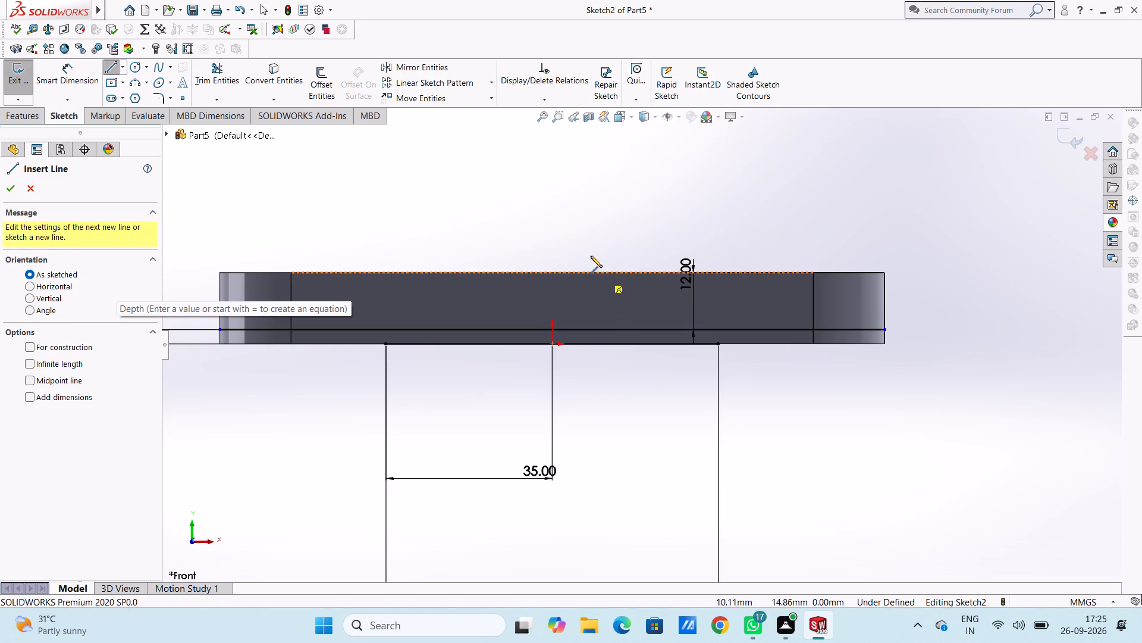
pyautogui.click(548, 199)
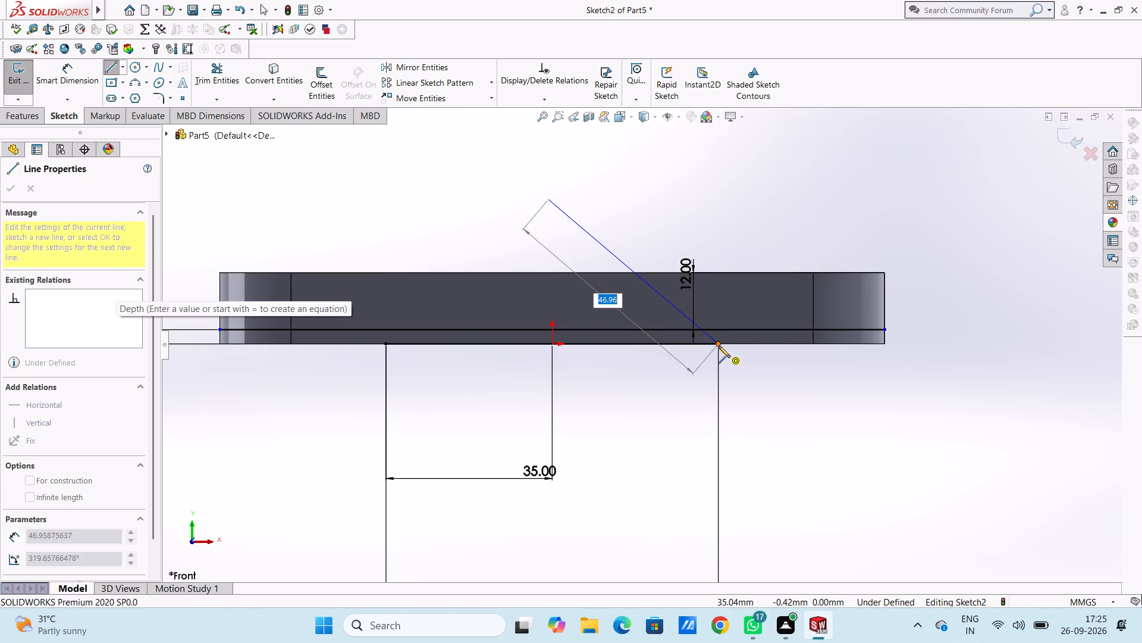
pyautogui.click(719, 346)
pyautogui.press('Escape')
pyautogui.press('Escape')
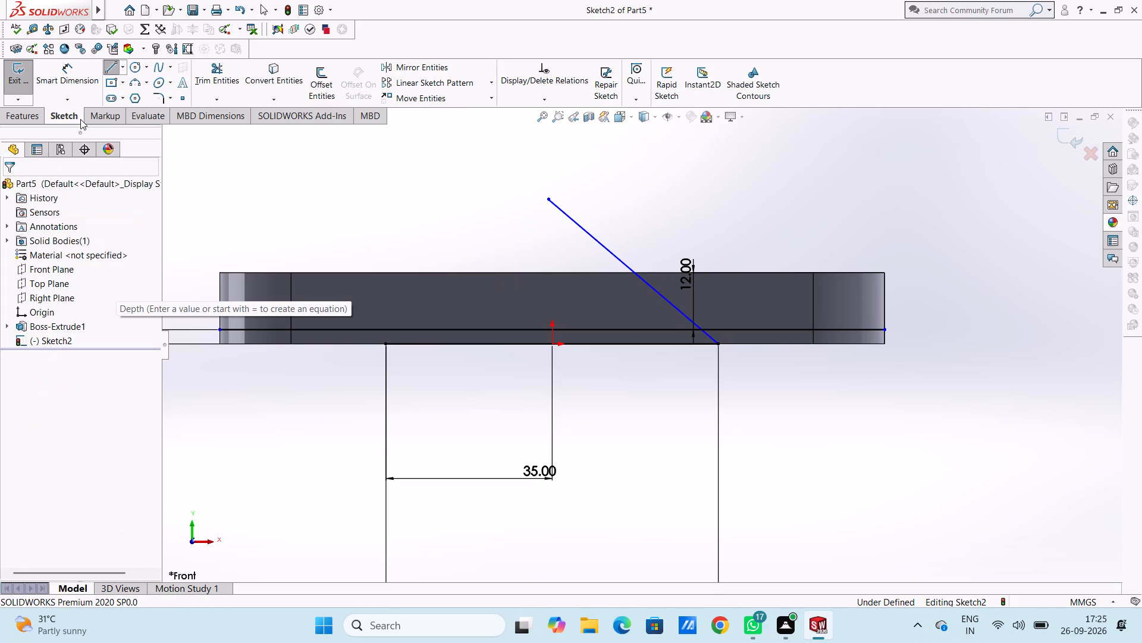
# Draw a sloping line about 55 mm long from the 70 mm line's left endpoint up to above the plate, crossing the other sloping line.
pyautogui.click(108, 67)
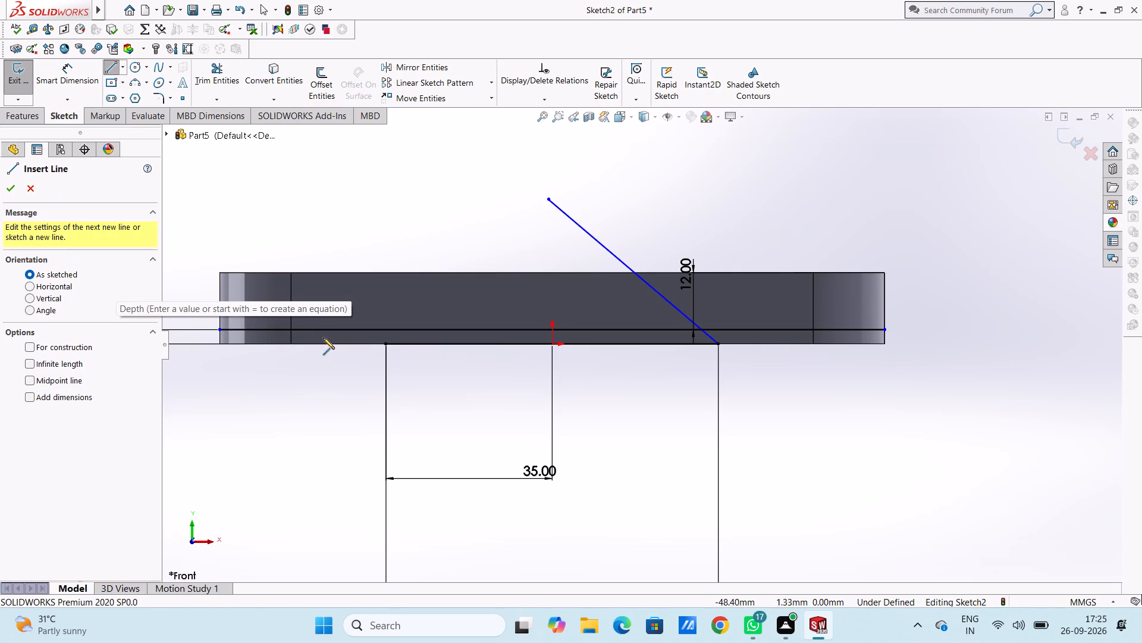
pyautogui.click(384, 342)
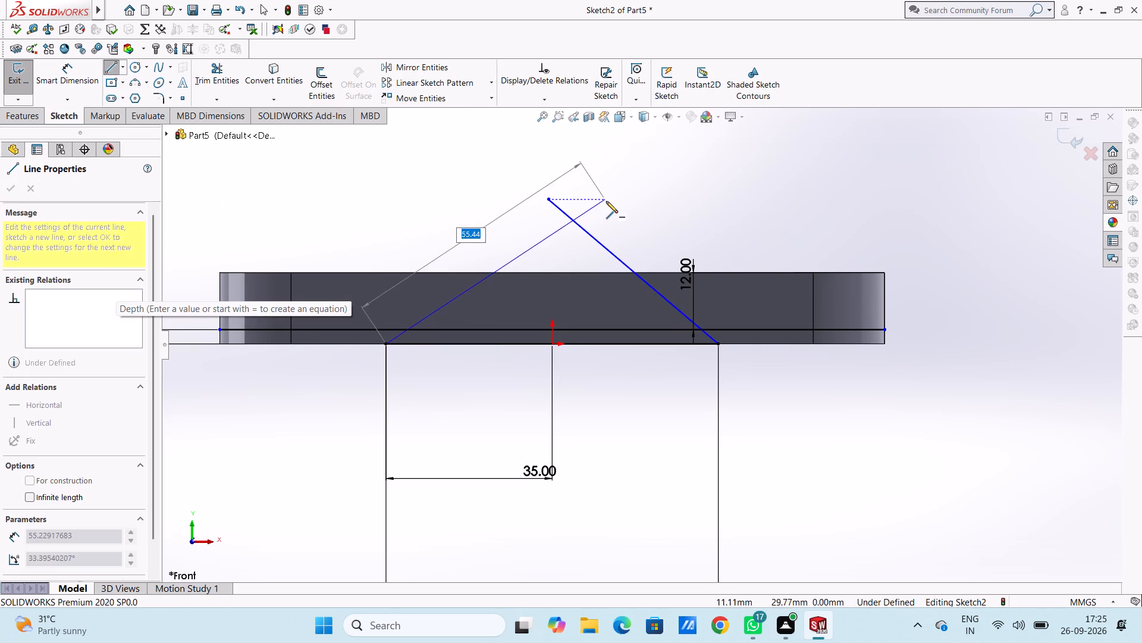
pyautogui.click(606, 201)
pyautogui.press('Escape')
pyautogui.press('Escape')
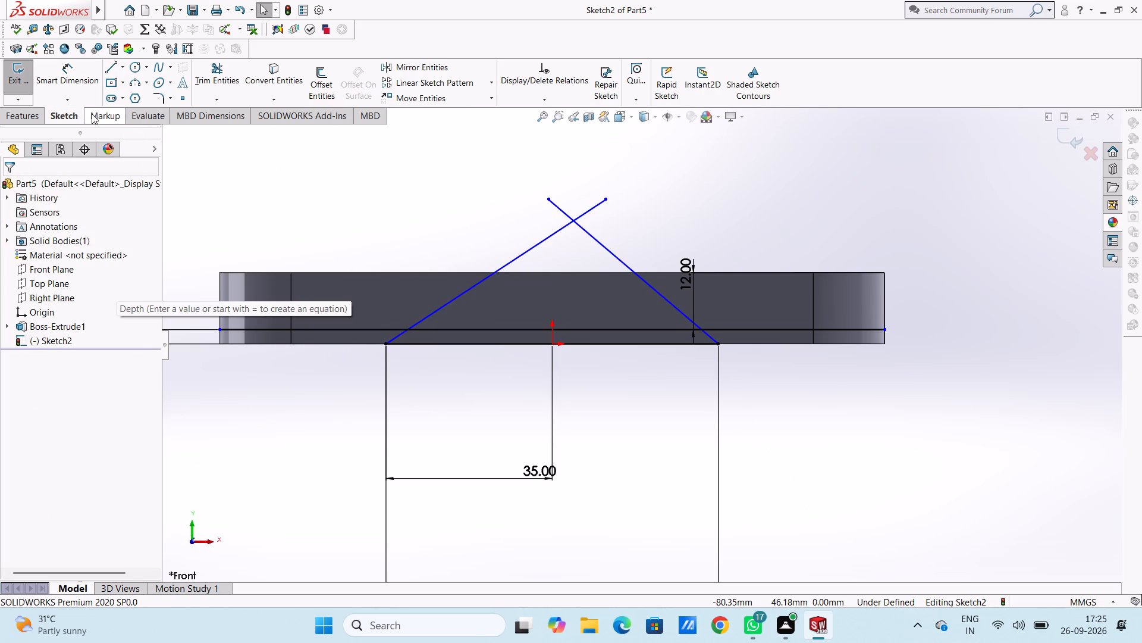
# Dimension the angle between the sloping line from the left endpoint and the 70 mm line as 45°.
pyautogui.click(76, 71)
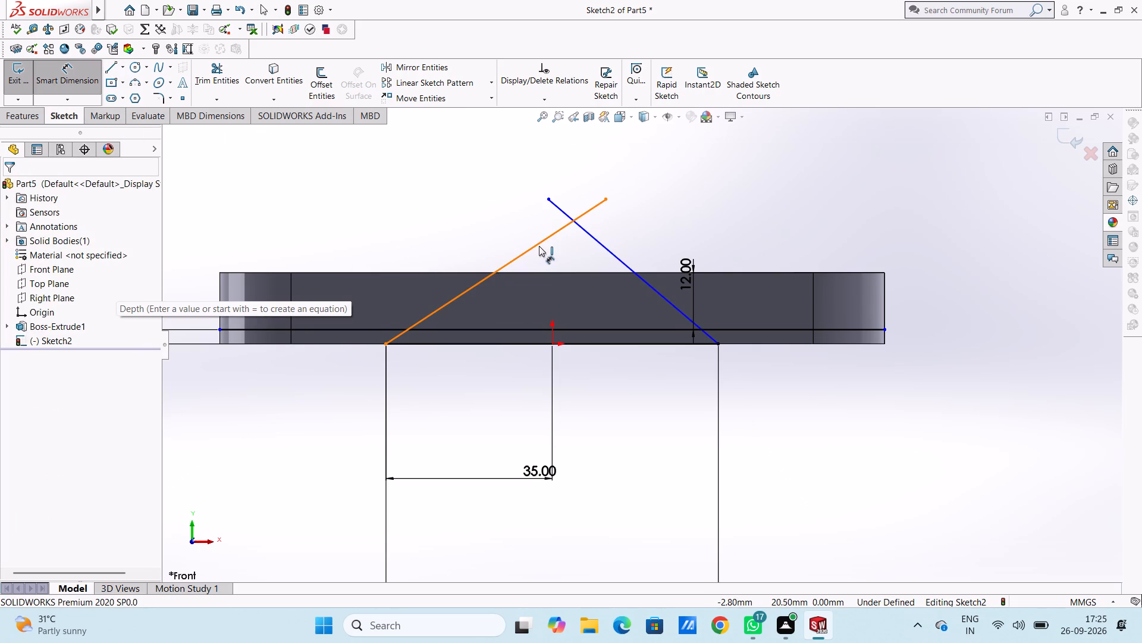
pyautogui.click(539, 245)
pyautogui.click(573, 344)
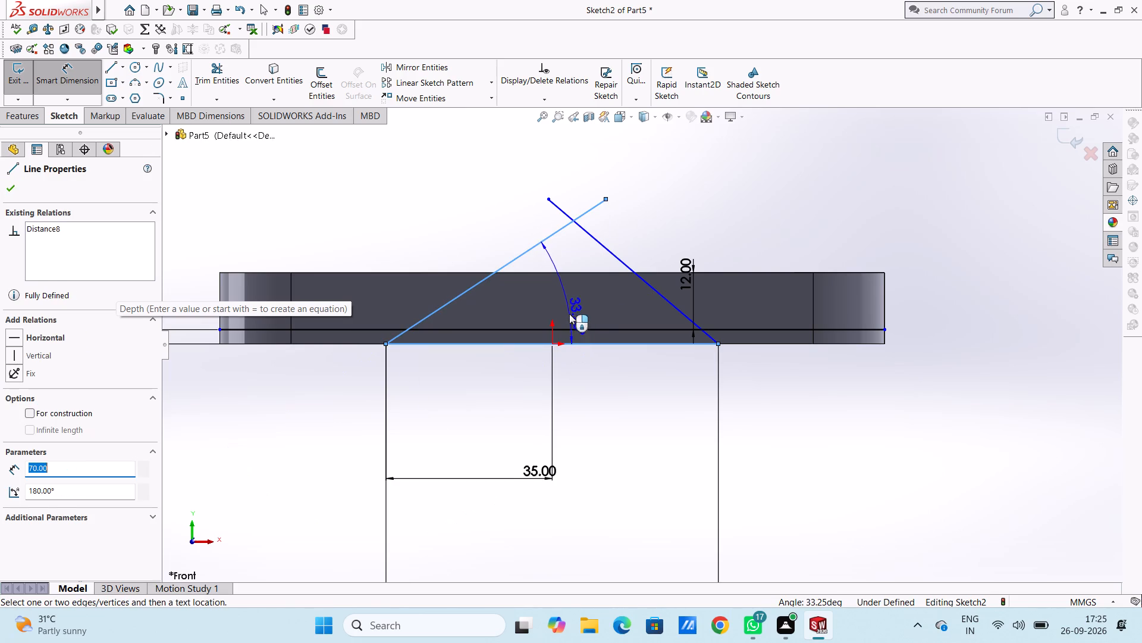
pyautogui.click(572, 280)
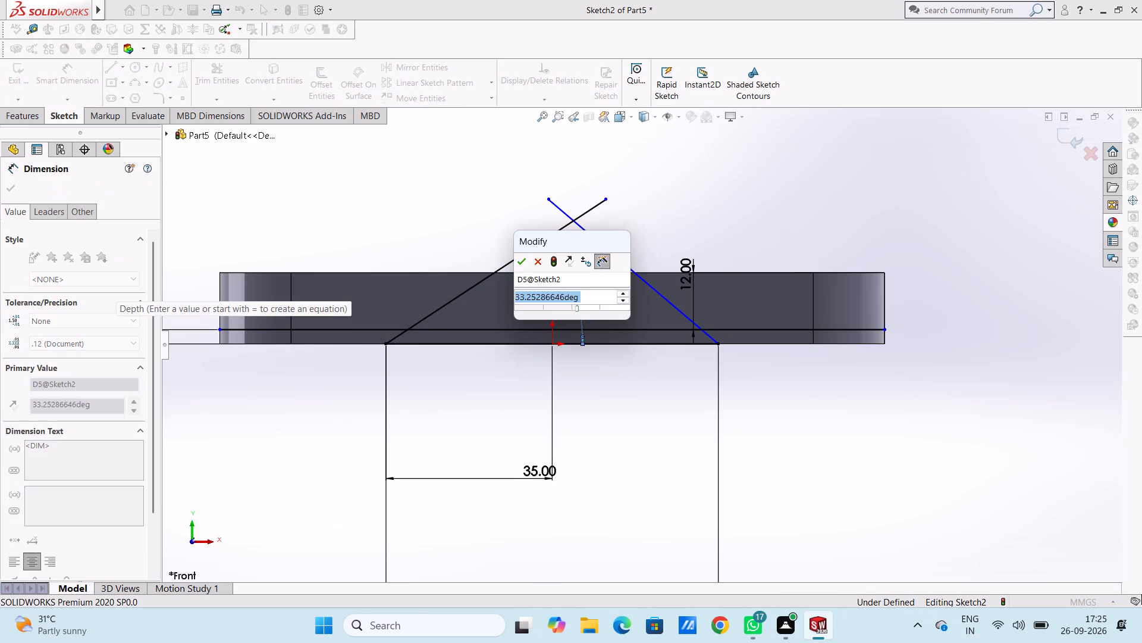
pyautogui.write('45')
pyautogui.press('Return')
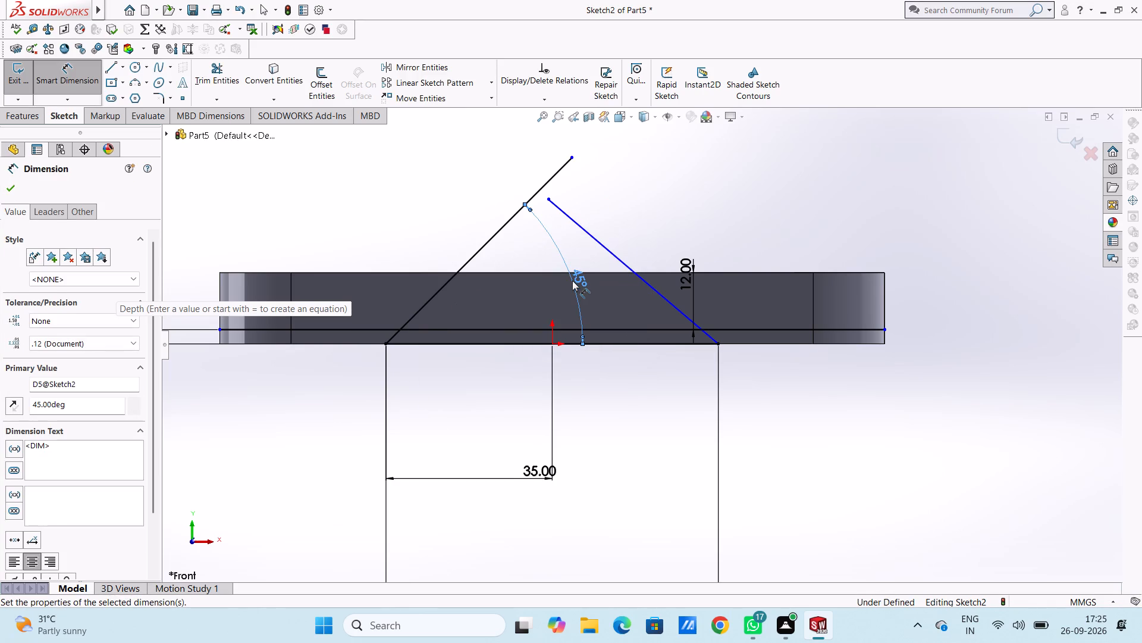
pyautogui.click(435, 204)
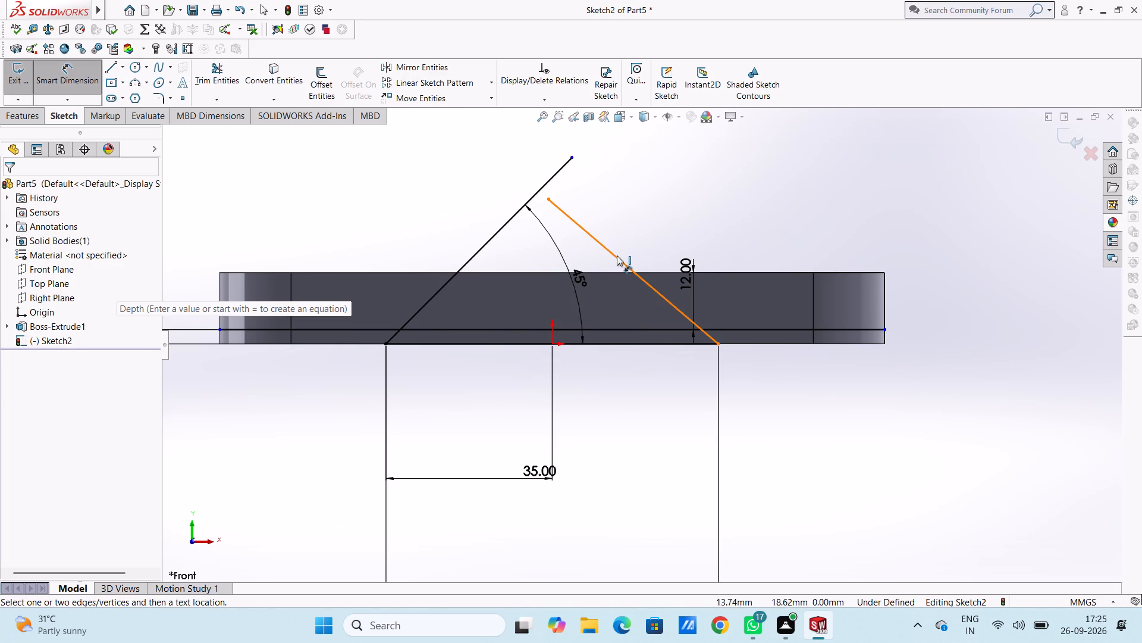
# Dimension the angle between the sloping line from the right endpoint and the 70 mm line as 45°.
pyautogui.click(617, 255)
pyautogui.click(622, 346)
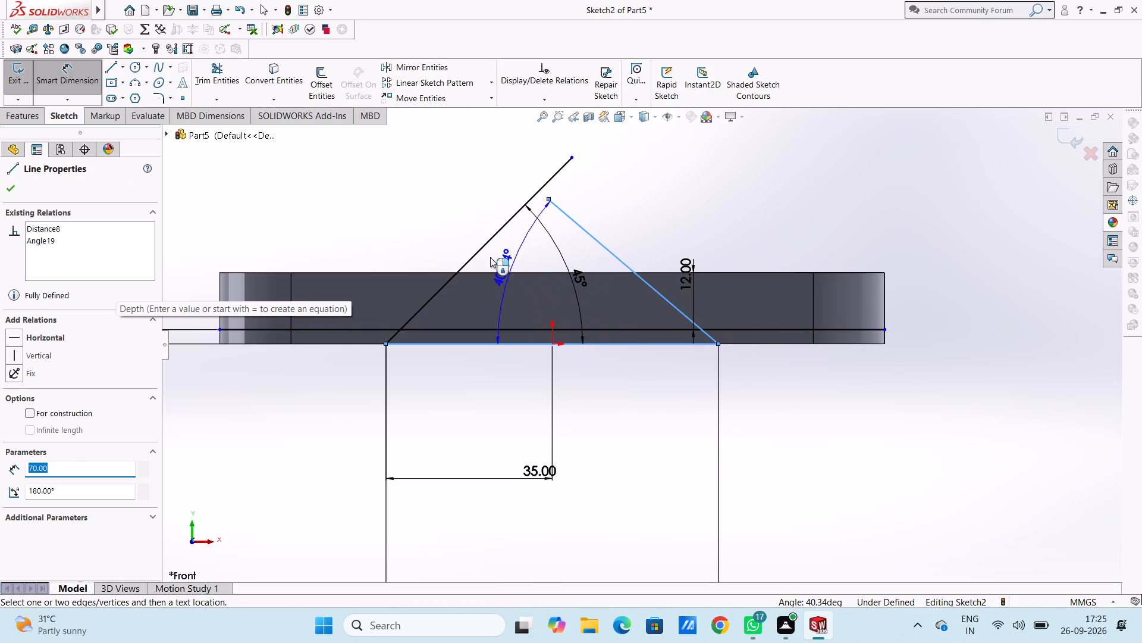
pyautogui.click(391, 200)
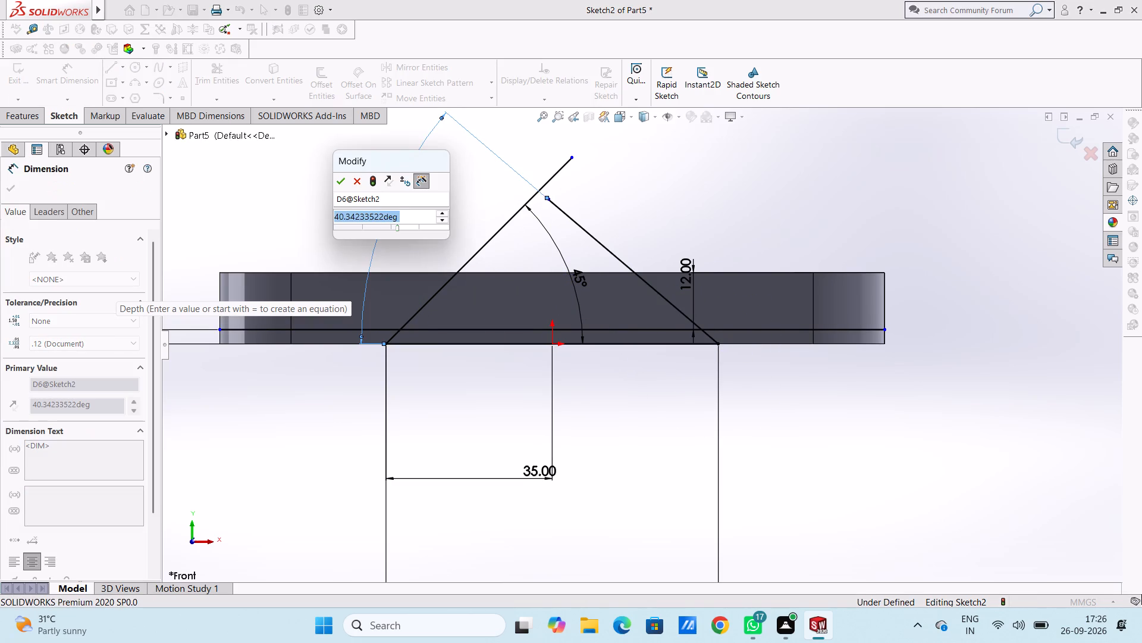
pyautogui.write('45')
pyautogui.press('Return')
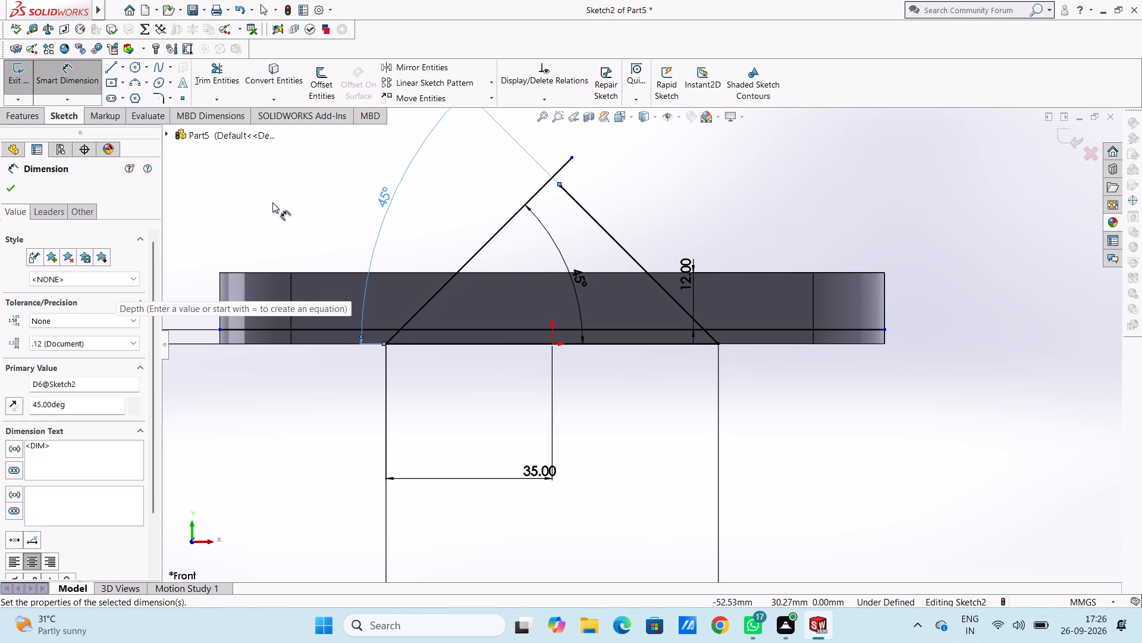
pyautogui.click(272, 202)
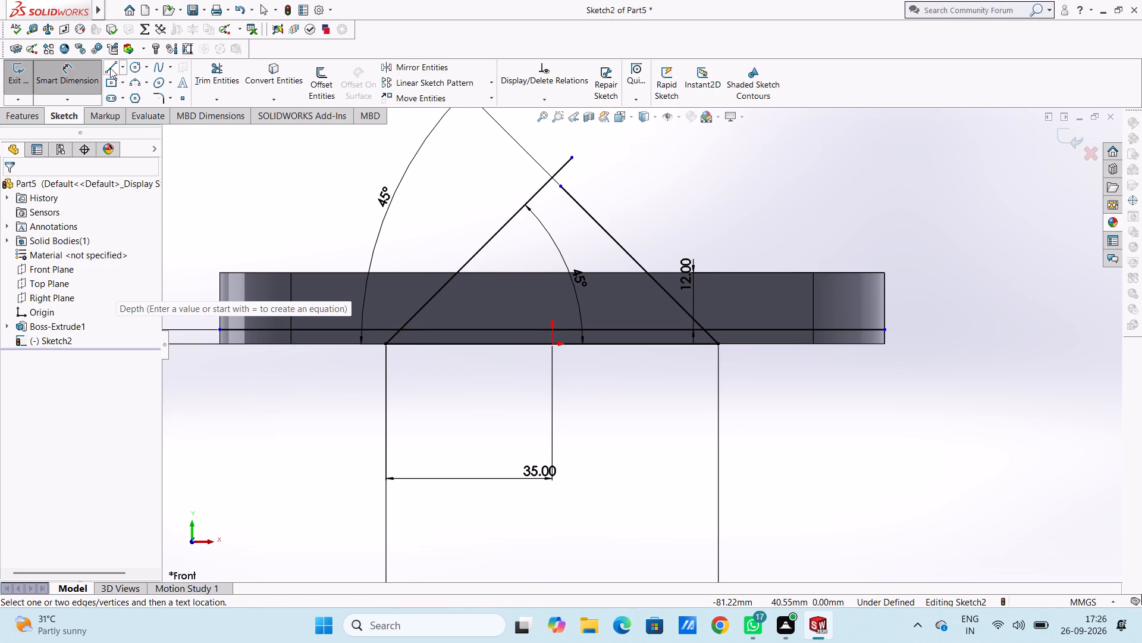
# Trim both sloping lines above the long offset line and the offset line's outer ends, leaving a closed trapezoid.
pyautogui.click(212, 70)
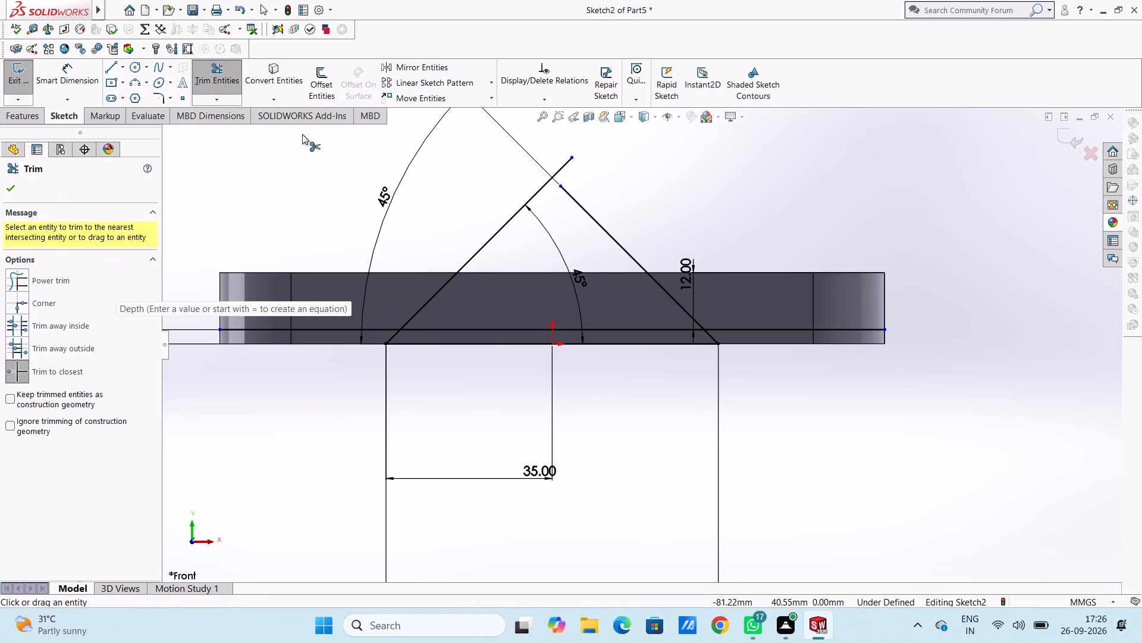
pyautogui.click(426, 302)
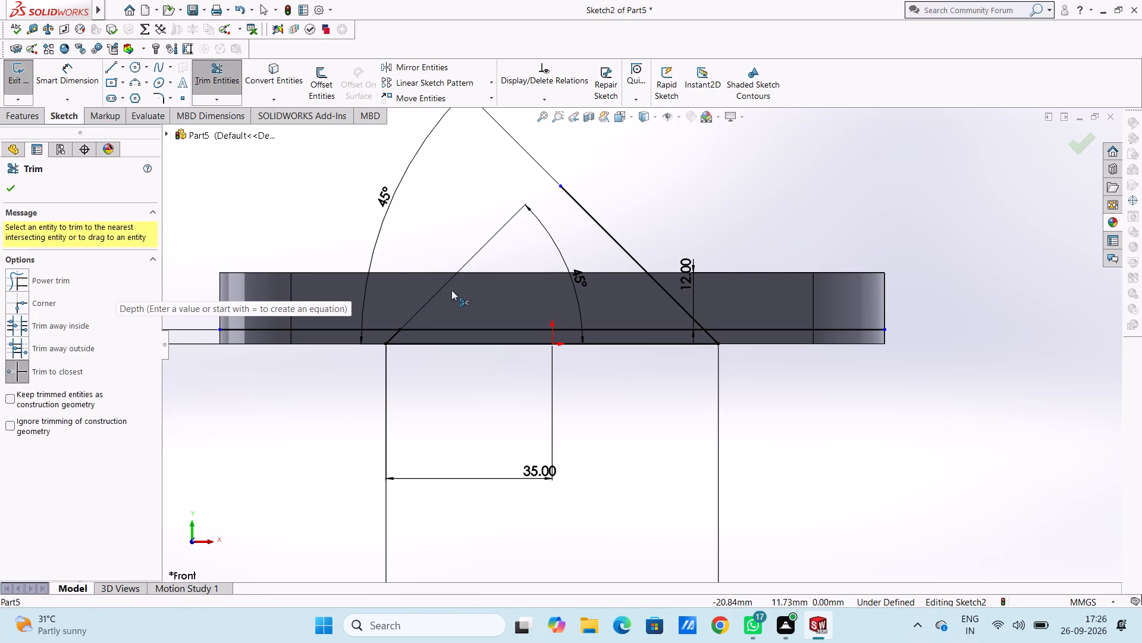
pyautogui.click(616, 237)
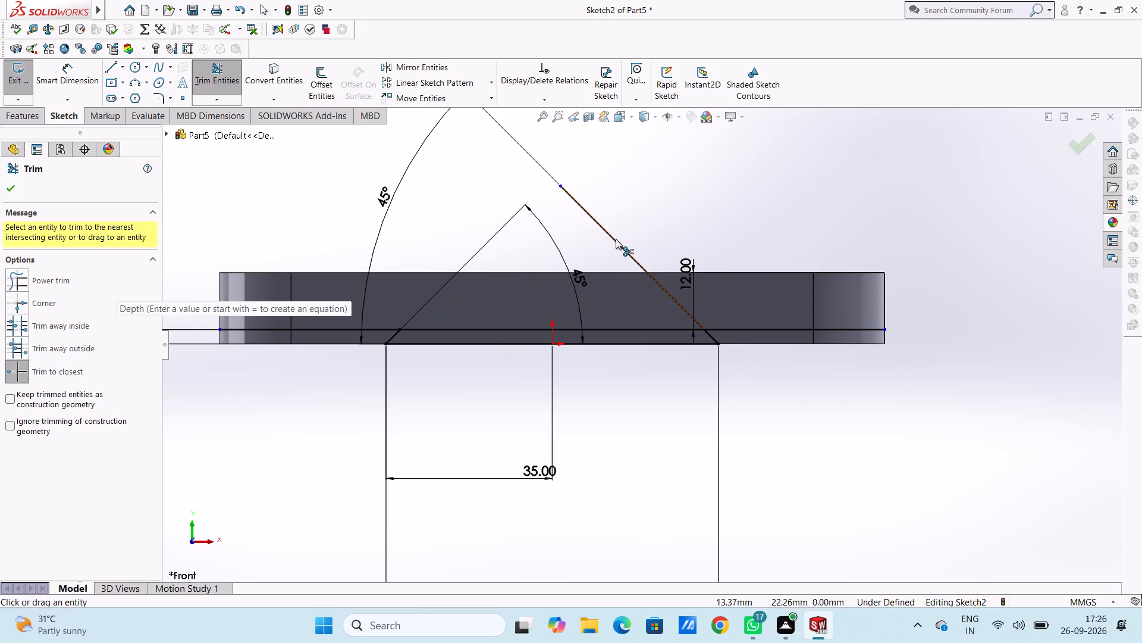
pyautogui.click(616, 239)
pyautogui.click(761, 330)
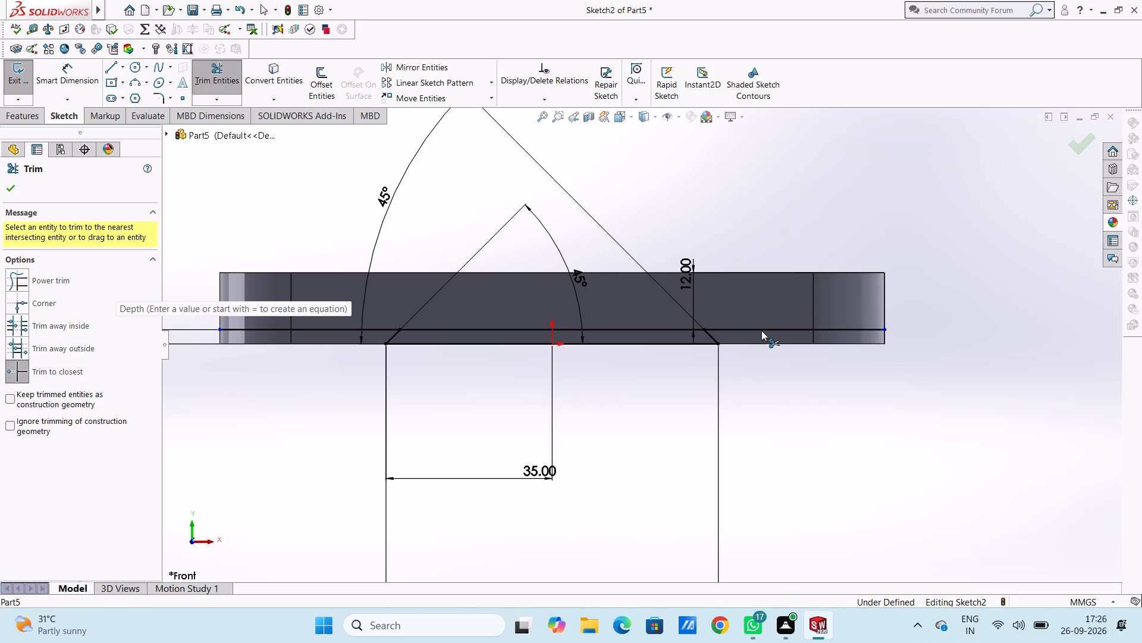
pyautogui.click(365, 329)
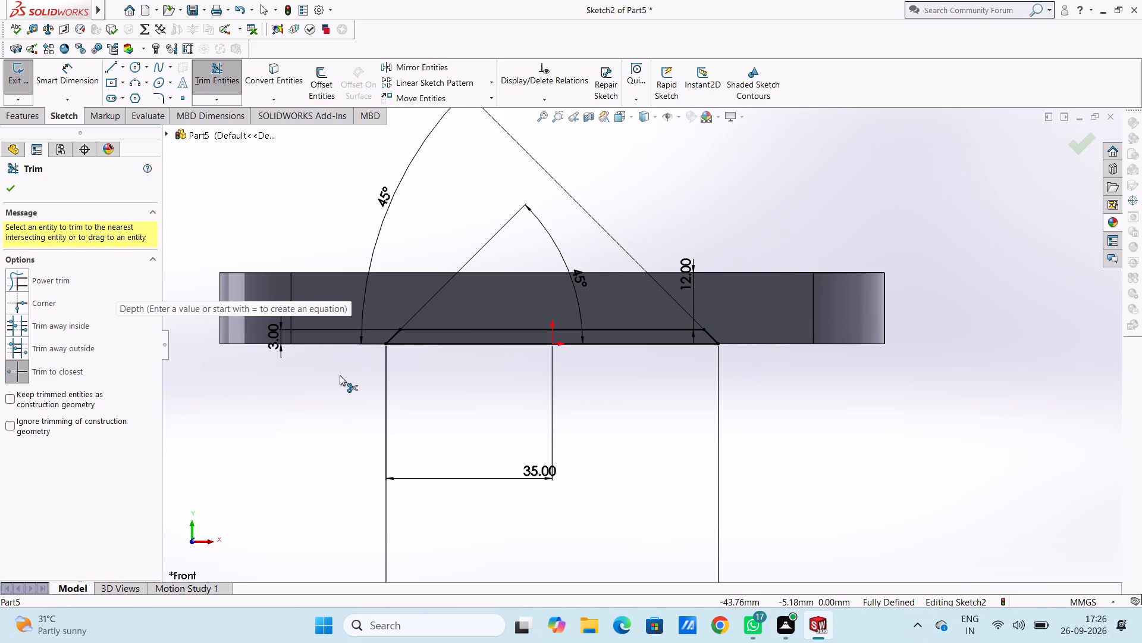
pyautogui.press('Escape')
pyautogui.press('Escape')
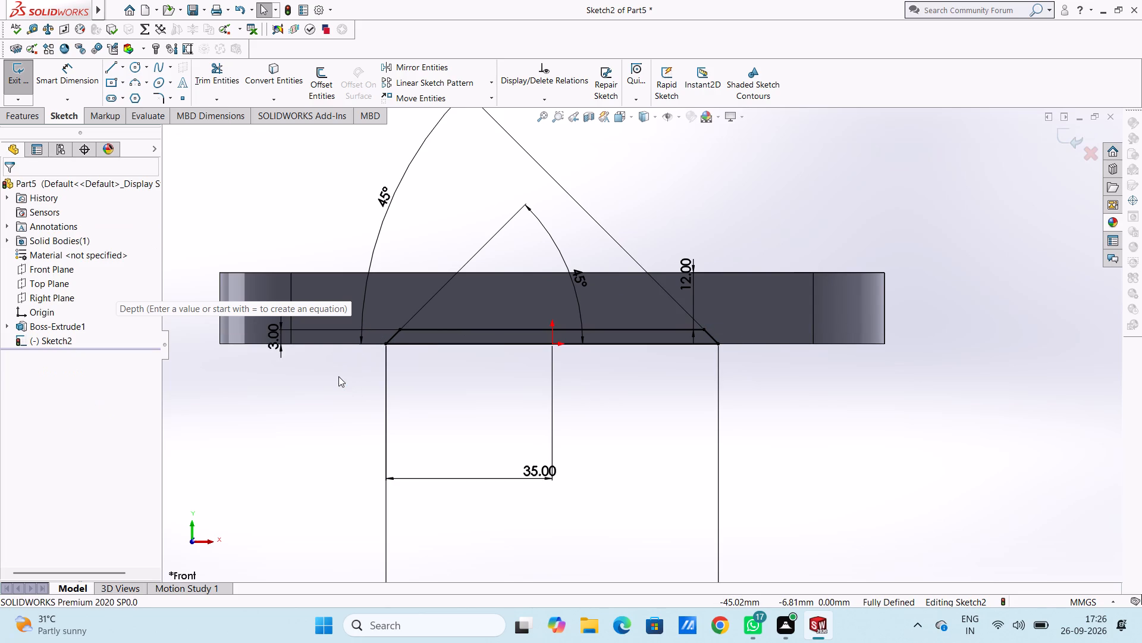
# Cut-extrude the trapezoid profile through the plate's underside with a blind depth of 100 mm.
pyautogui.scroll(2, 338, 376)
pyautogui.moveTo(457, 180); pyautogui.dragTo(428, 205, button='middle')
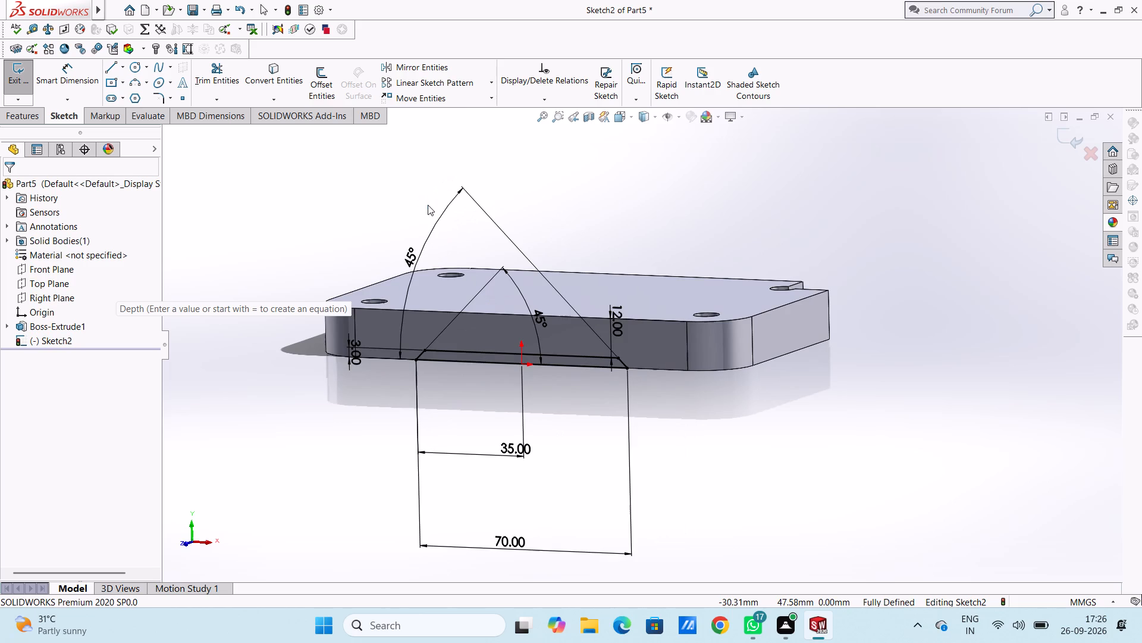
pyautogui.click(35, 116)
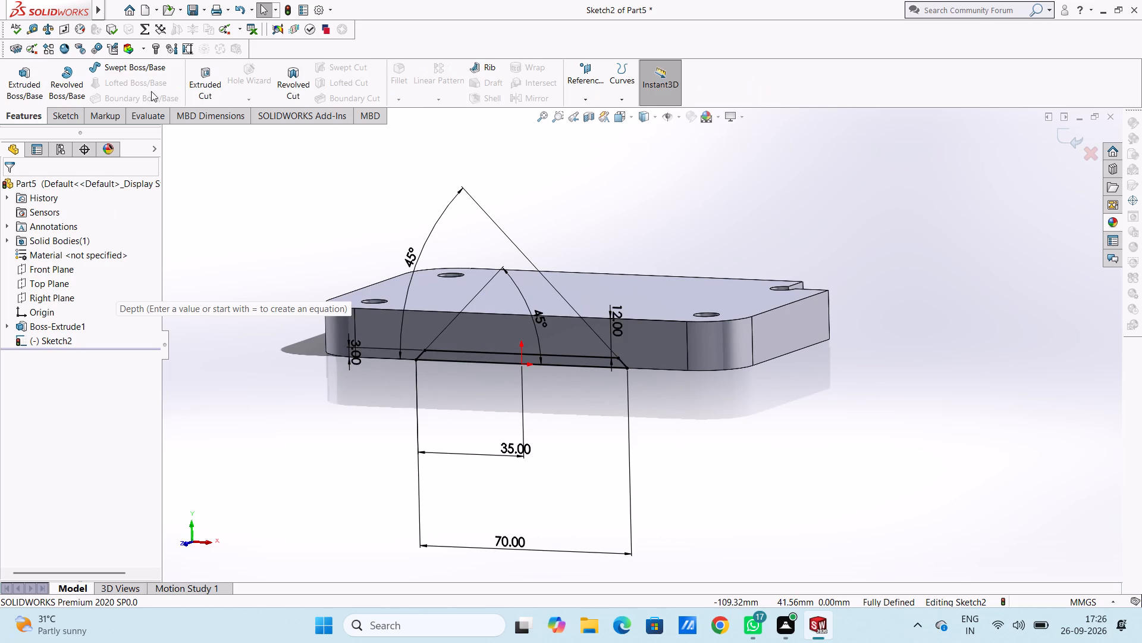
pyautogui.click(204, 79)
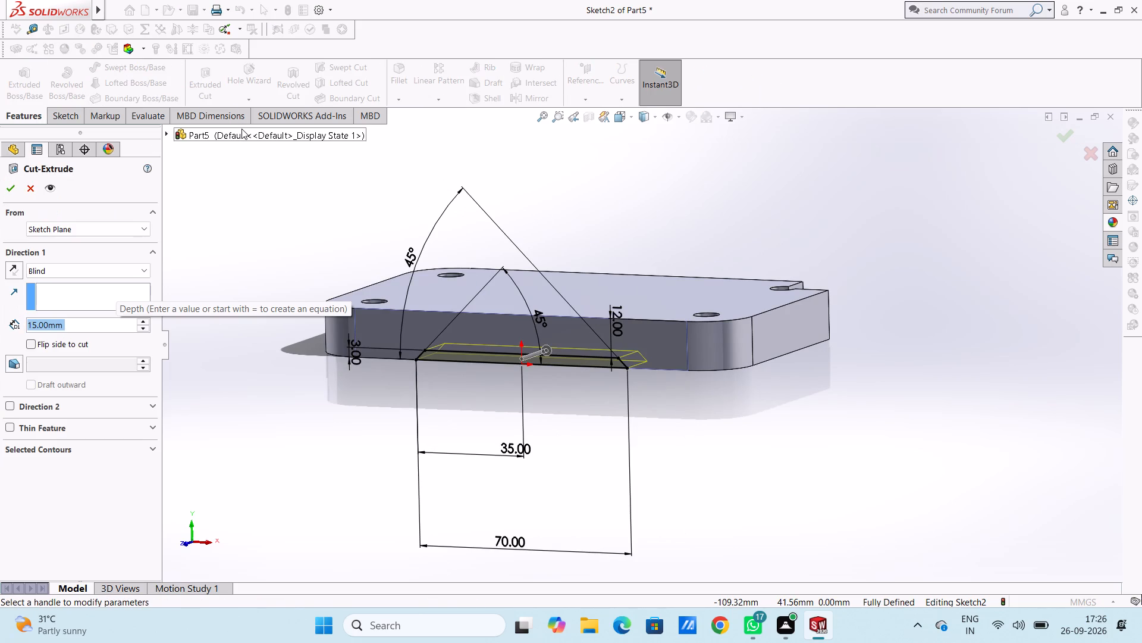
pyautogui.write('100')
pyautogui.press('Return')
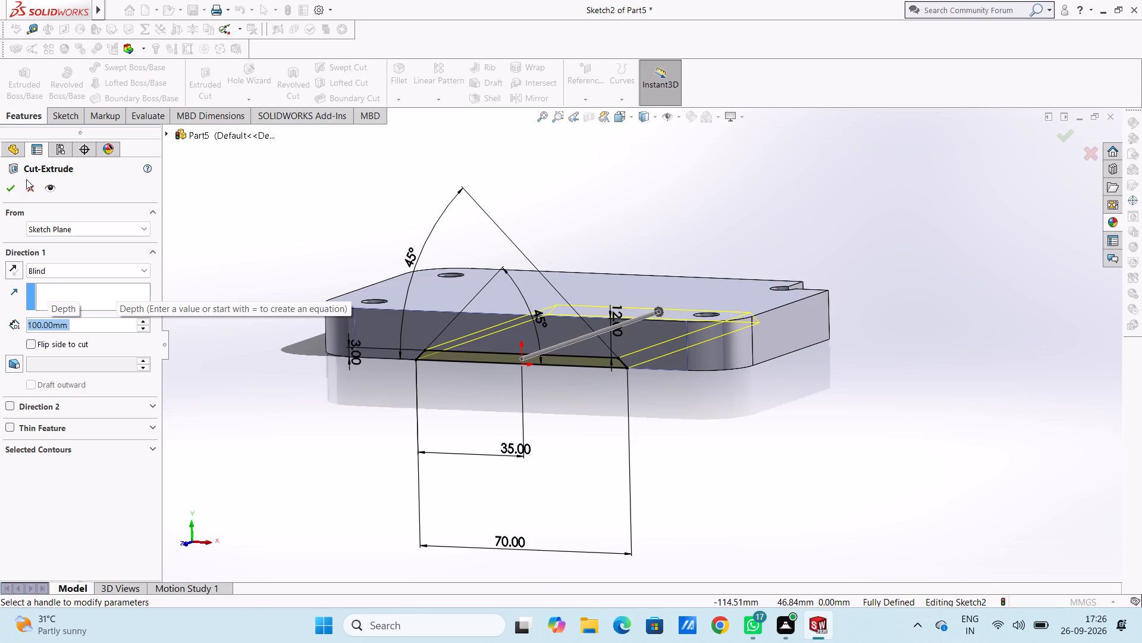
pyautogui.click(14, 191)
pyautogui.click(246, 227)
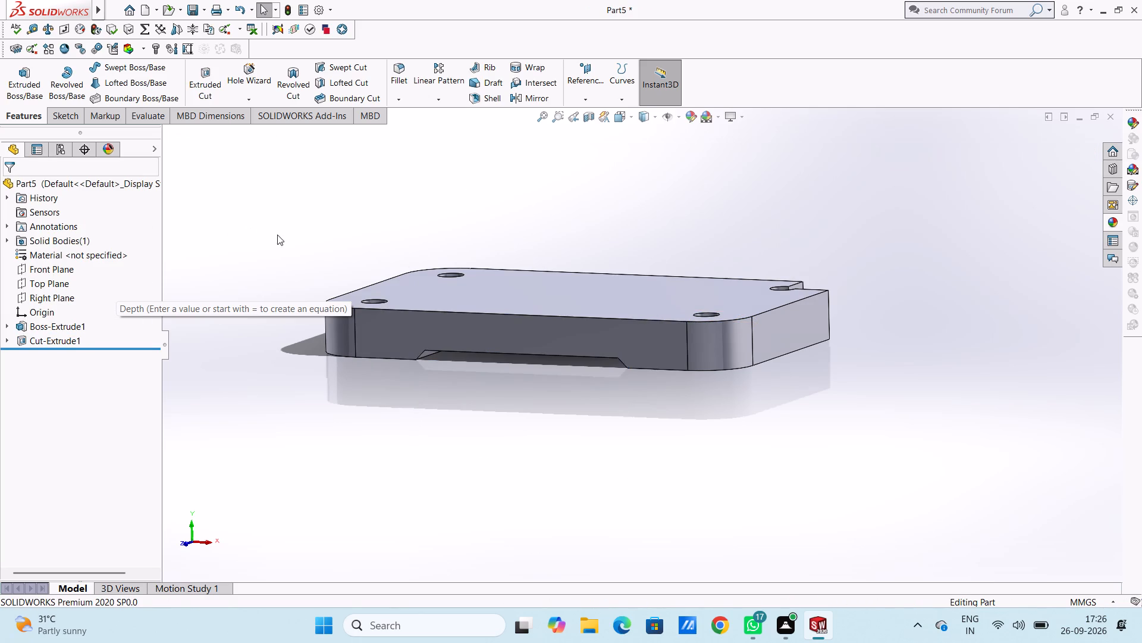
# Start a new sketch on the plate's top face, seen in the Top view.
pyautogui.moveTo(289, 234); pyautogui.dragTo(310, 201, button='middle')
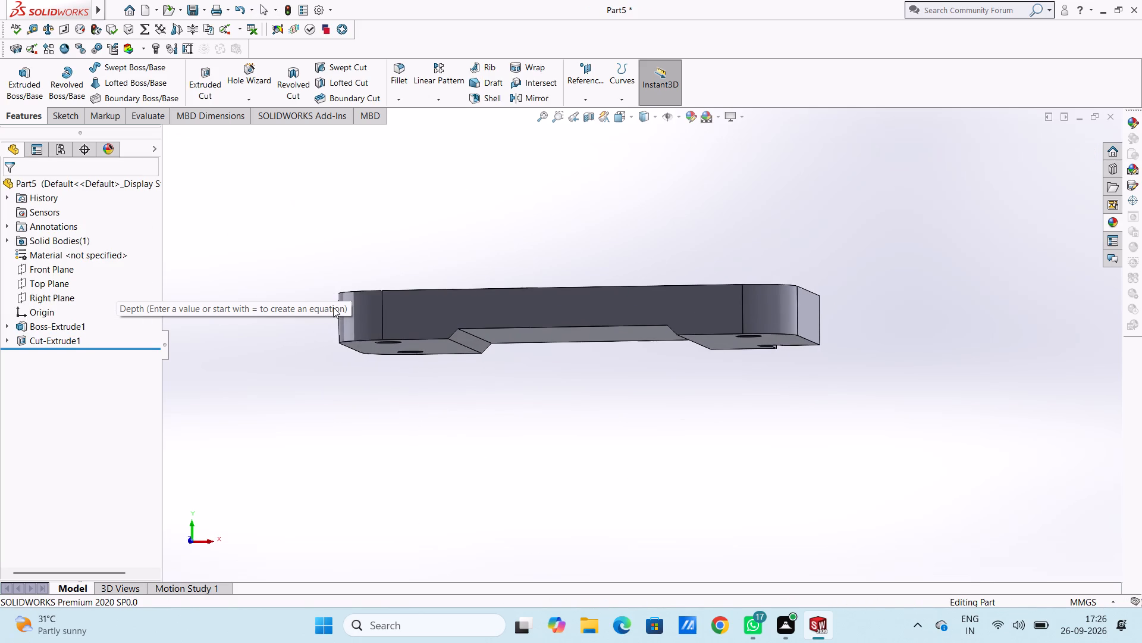
pyautogui.moveTo(333, 307); pyautogui.dragTo(299, 217, button='middle')
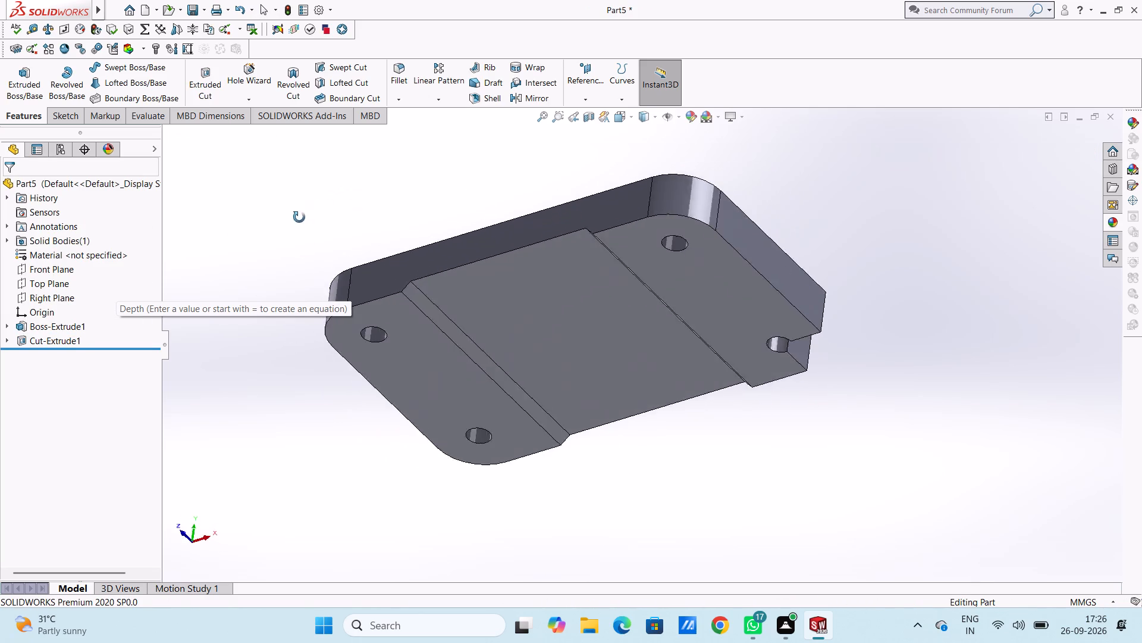
pyautogui.moveTo(299, 217); pyautogui.dragTo(341, 406, button='middle')
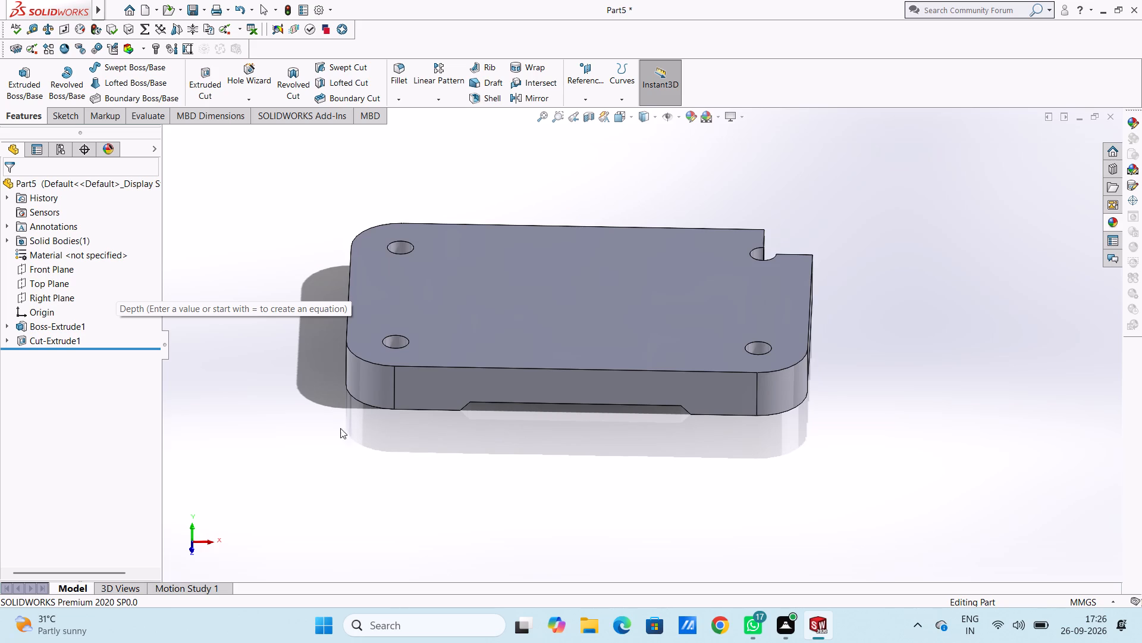
pyautogui.hotkey('ctrl', '7')
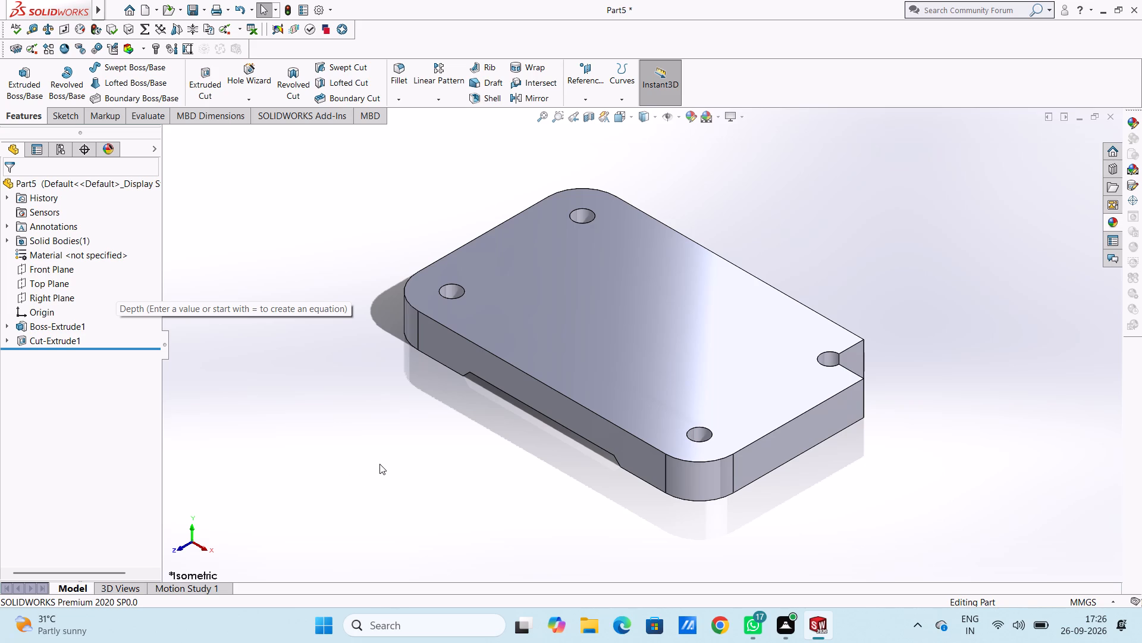
pyautogui.hotkey('ctrl', '5')
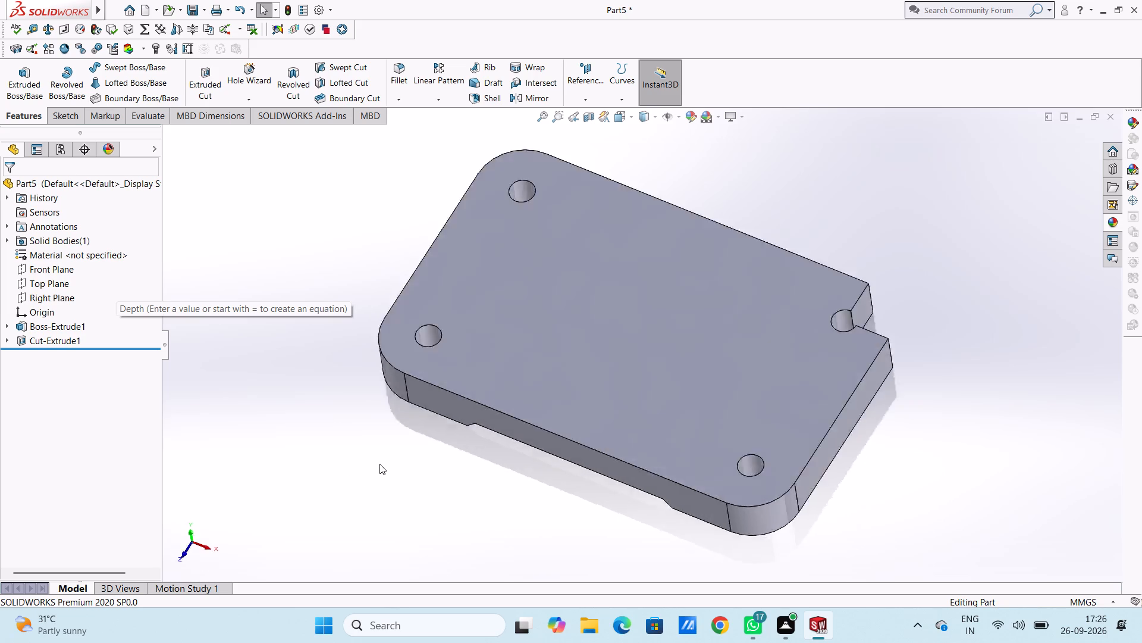
pyautogui.click(652, 368)
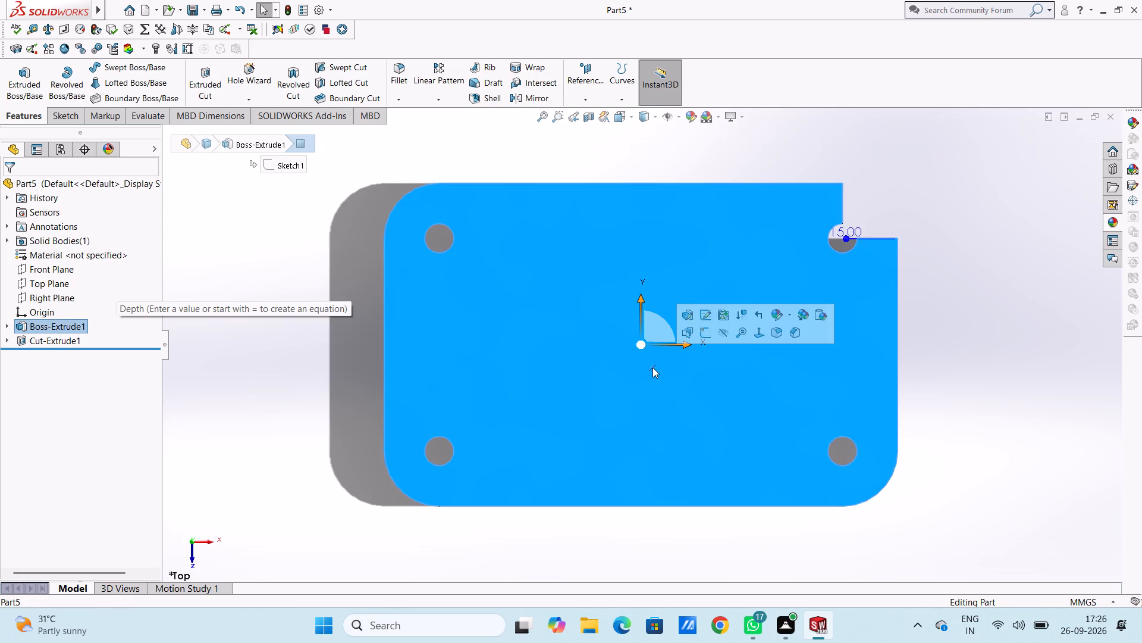
pyautogui.click(700, 335)
pyautogui.click(274, 250)
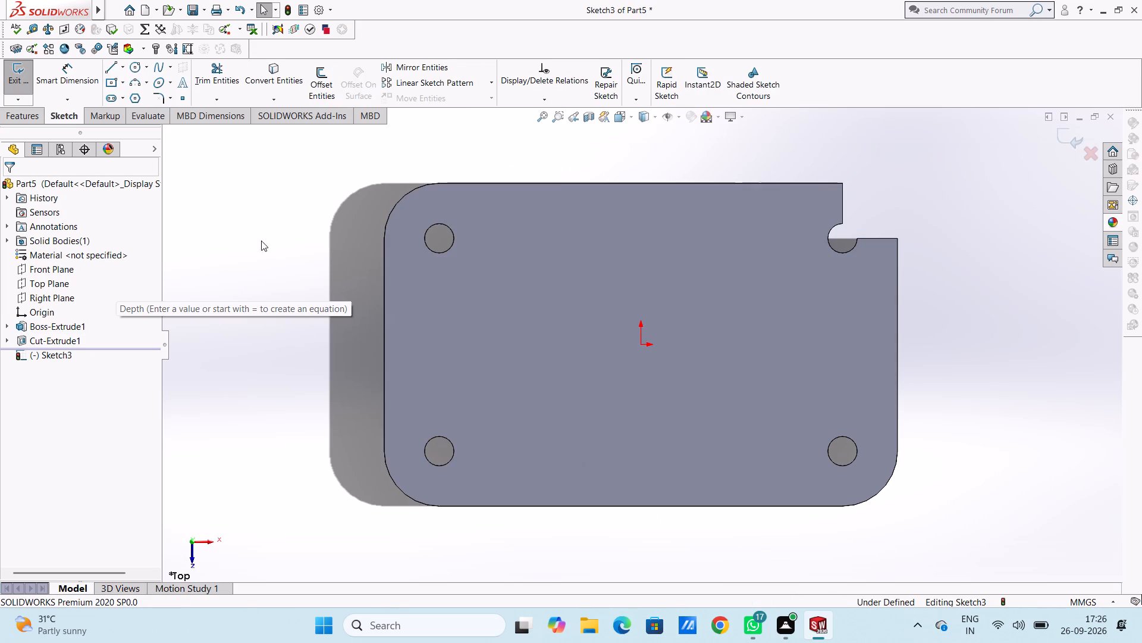
# Draw a circle about 31 mm in diameter centred on the origin.
pyautogui.click(136, 64)
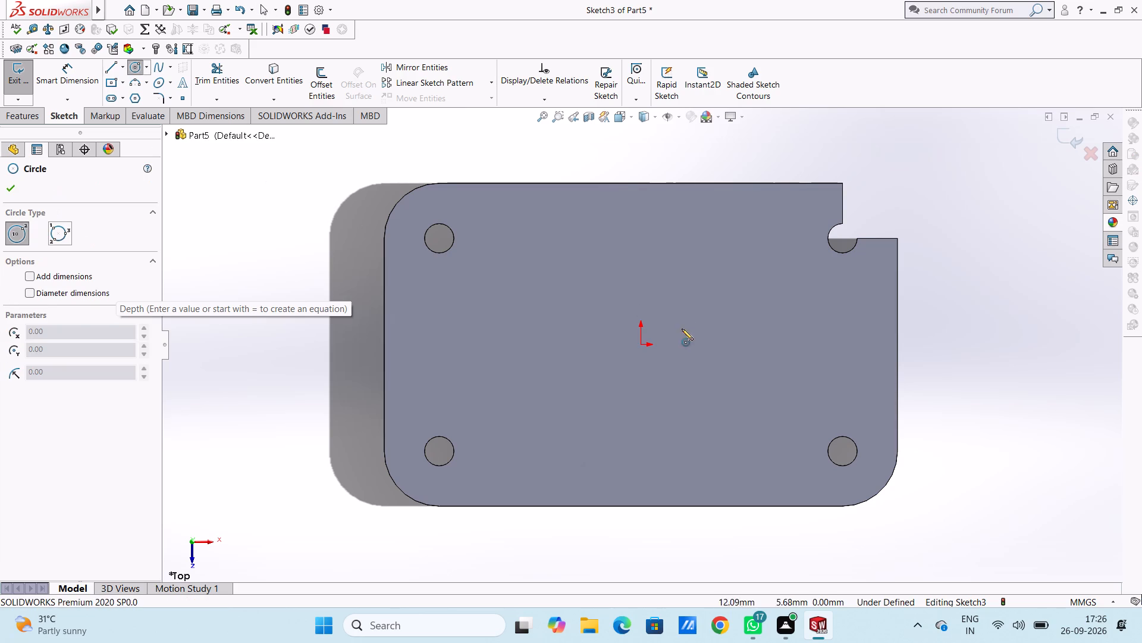
pyautogui.click(640, 347)
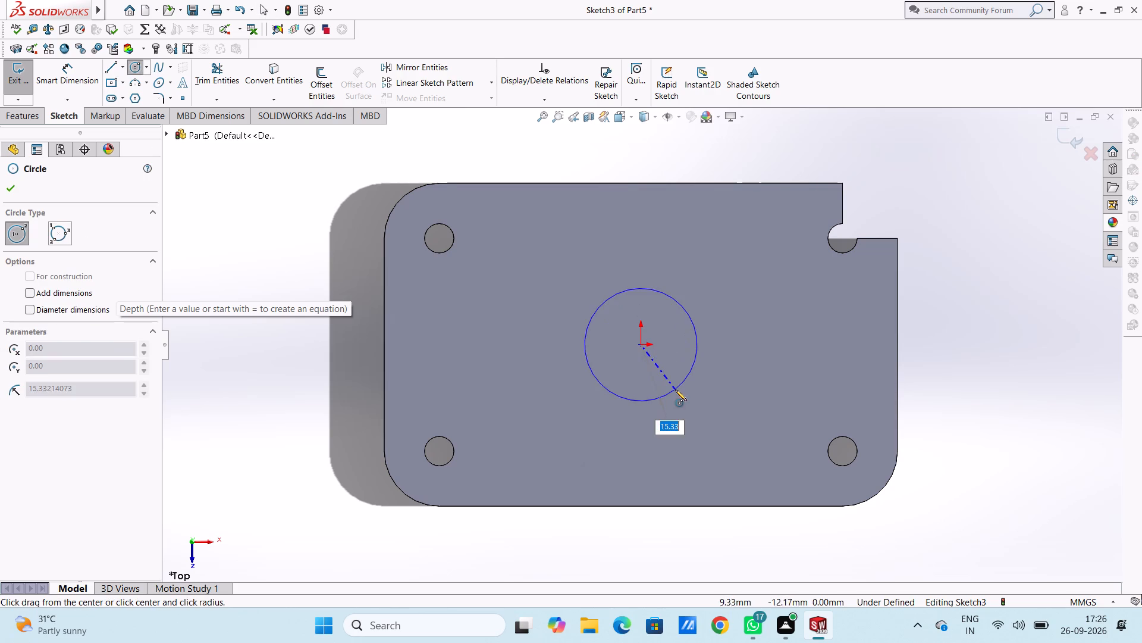
pyautogui.click(675, 389)
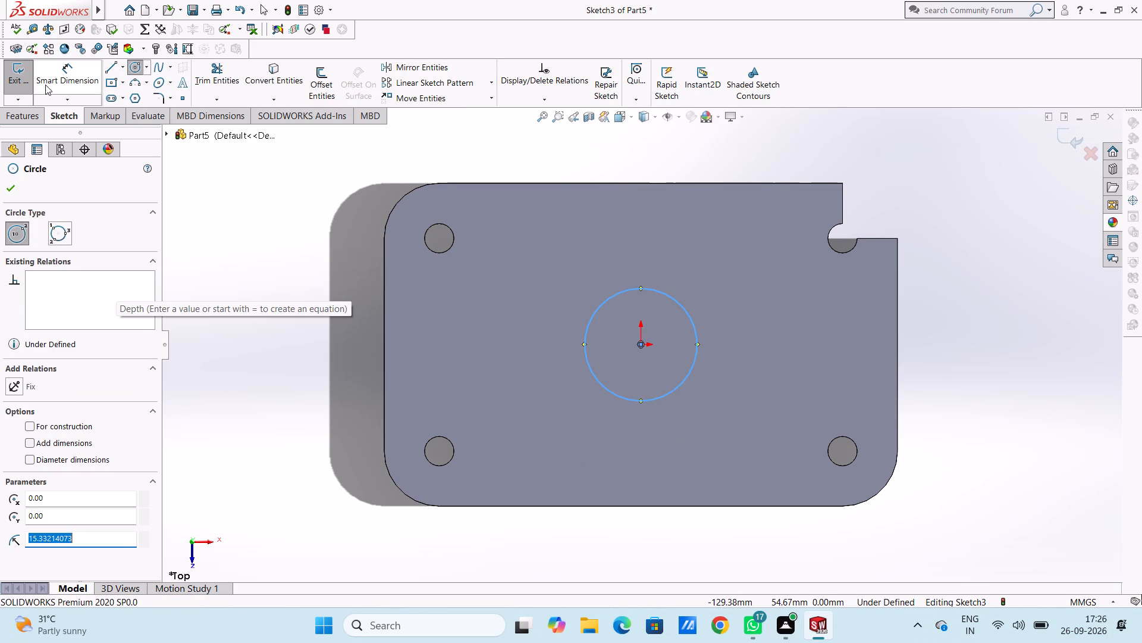
# Dimension the circle centred on the origin and set its diameter to 37 mm.
pyautogui.click(65, 62)
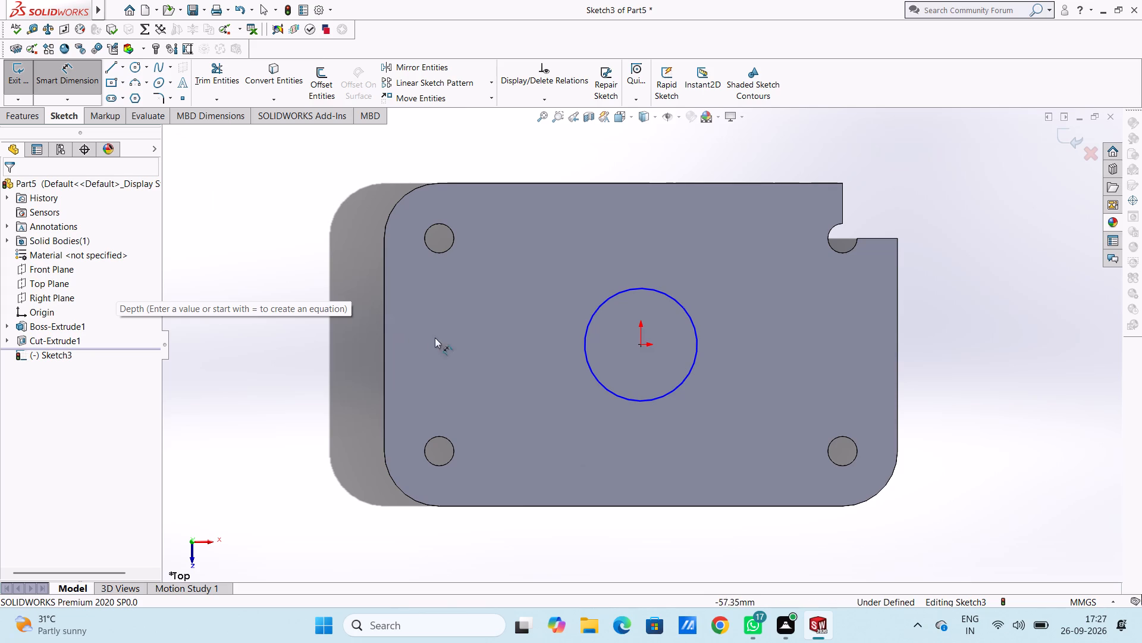
pyautogui.click(623, 398)
pyautogui.click(1033, 399)
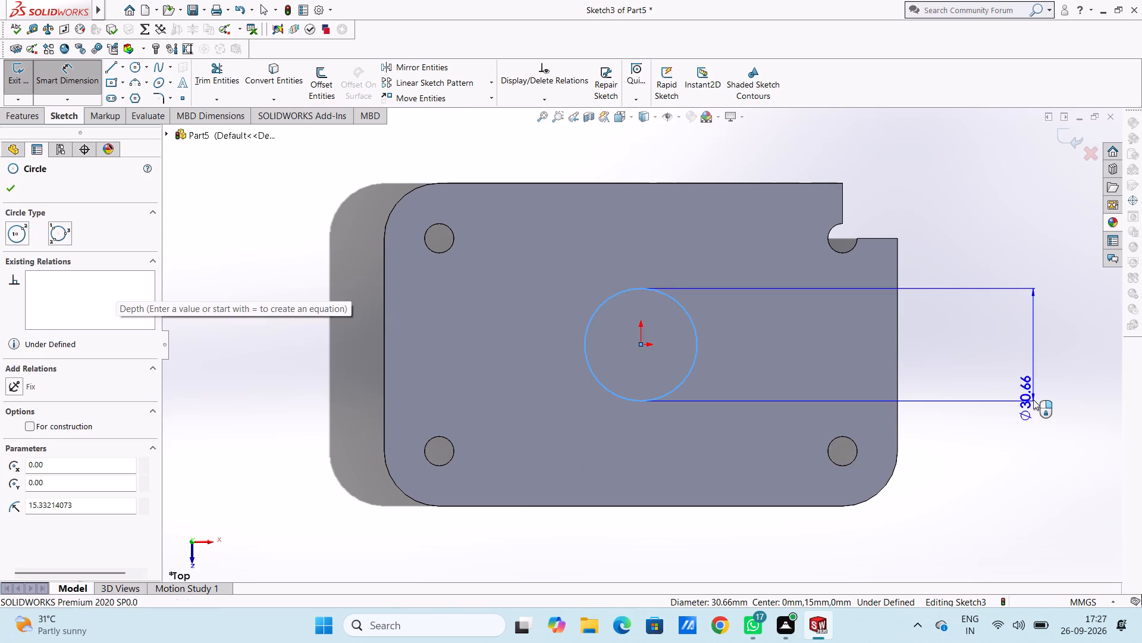
pyautogui.write('37')
pyautogui.press('Return')
pyautogui.click(987, 373)
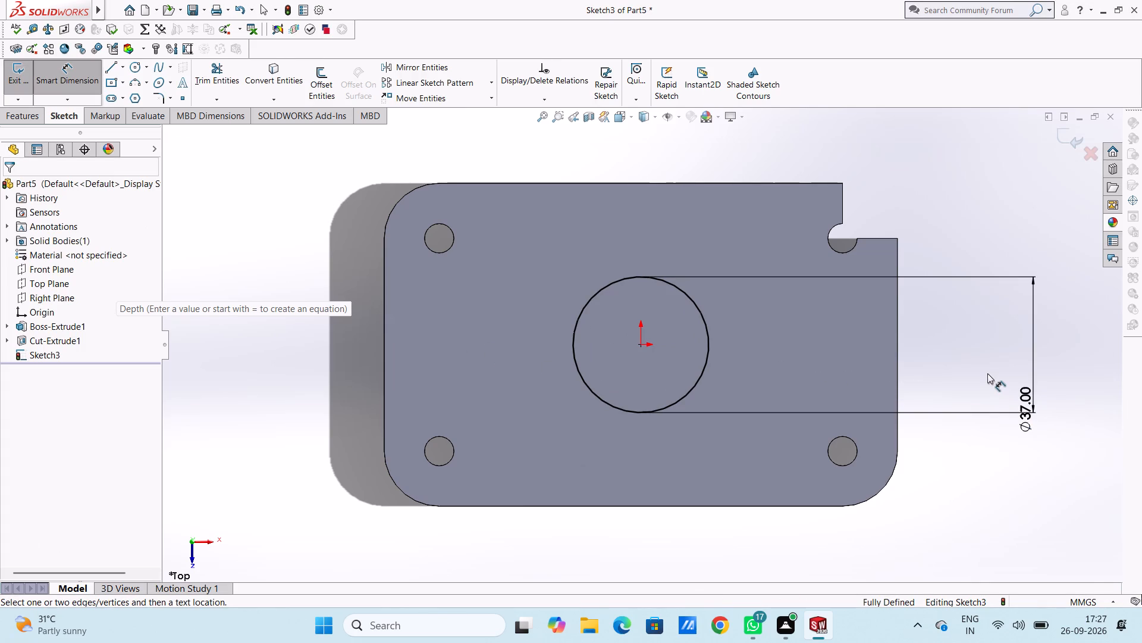
# Cut-extrude the 37 mm circle down through the plate with a blind depth of 100 mm.
pyautogui.click(7, 111)
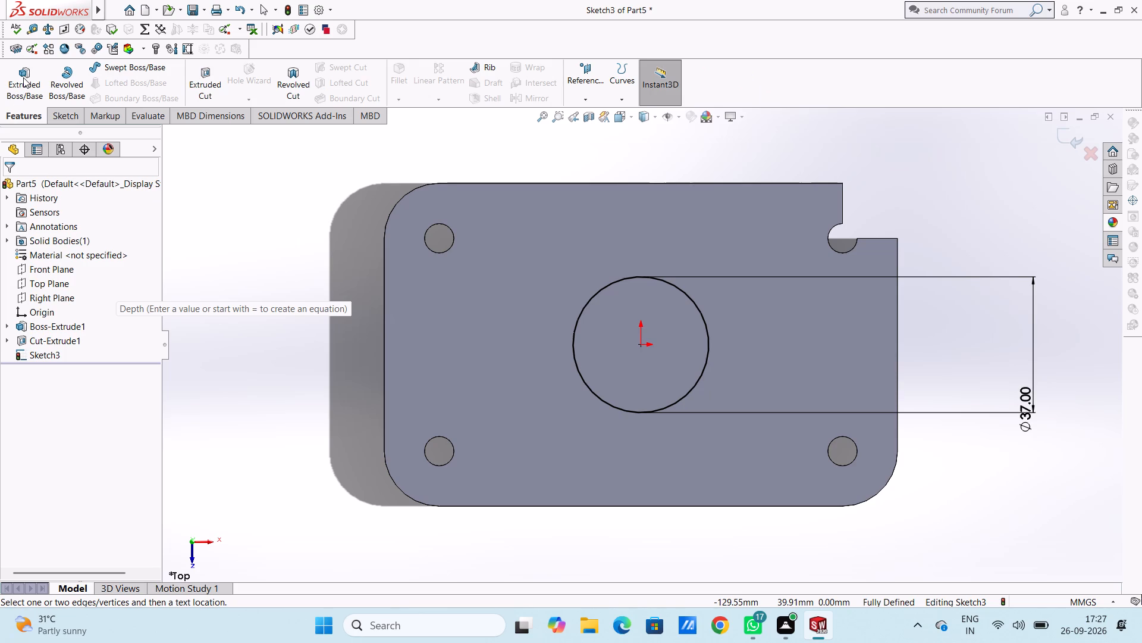
pyautogui.click(202, 86)
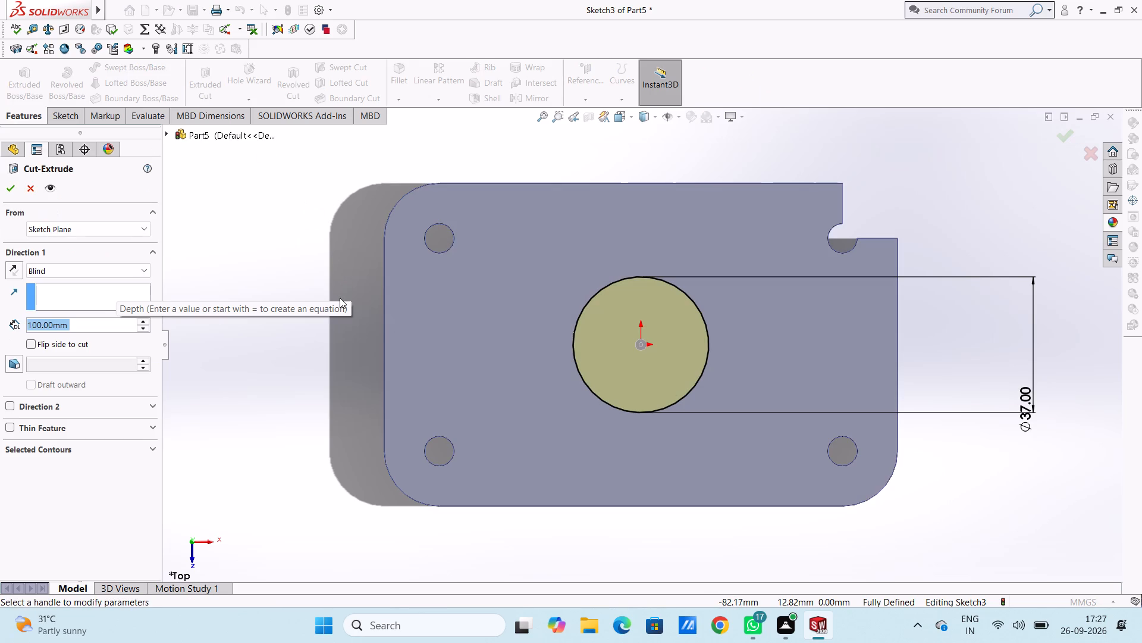
pyautogui.click(7, 189)
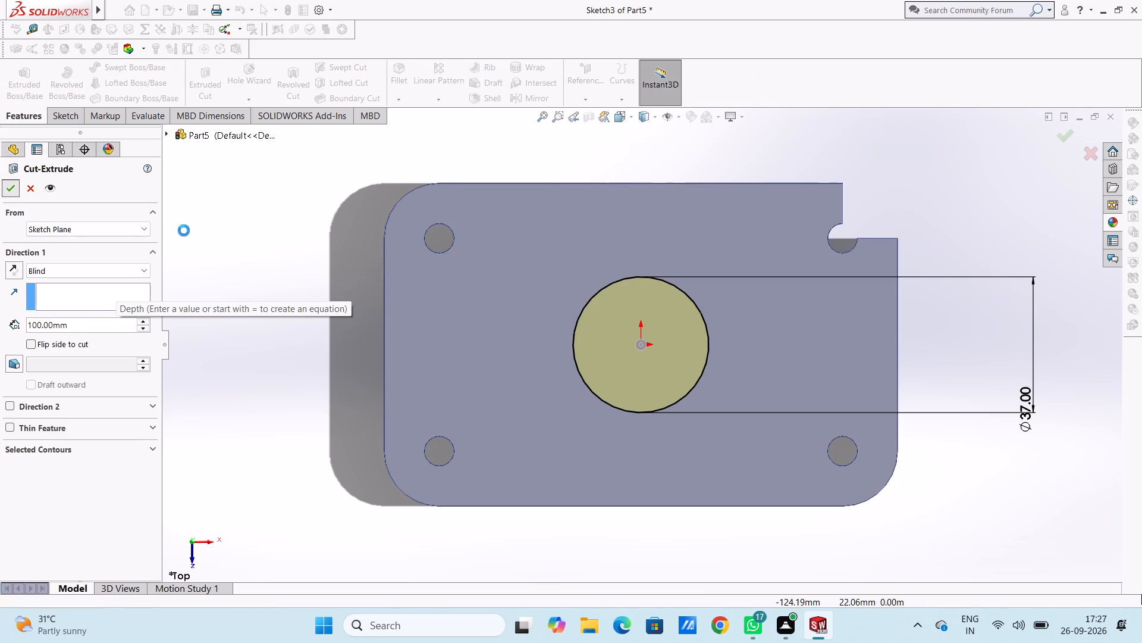
pyautogui.click(228, 239)
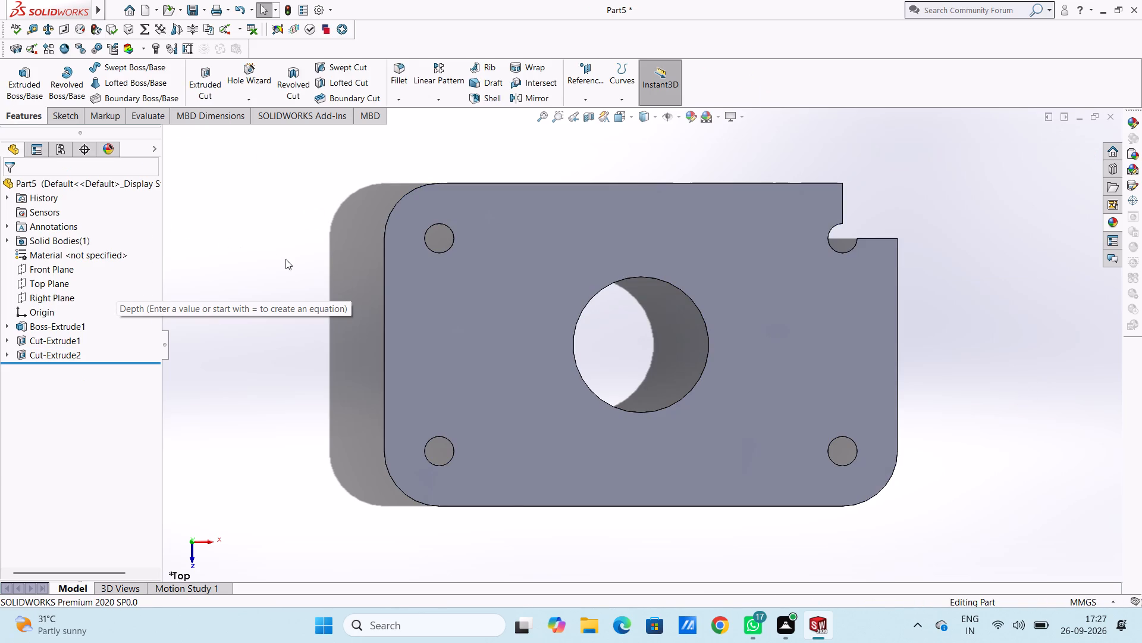
# Start a new sketch on the plate's top face.
pyautogui.click(485, 274)
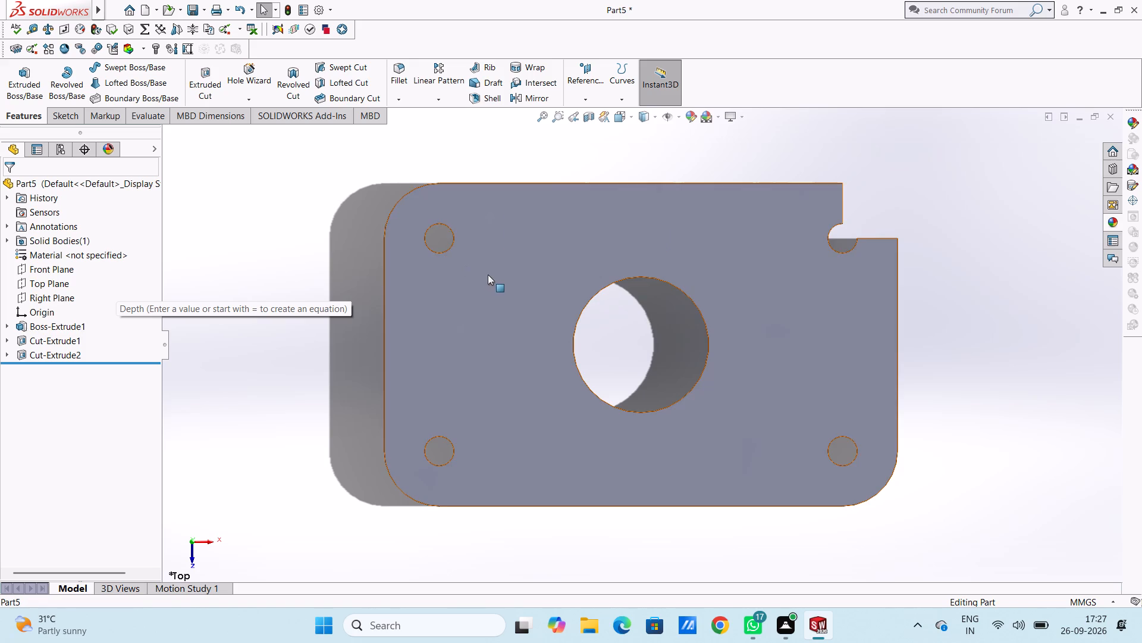
pyautogui.click(534, 242)
pyautogui.click(517, 157)
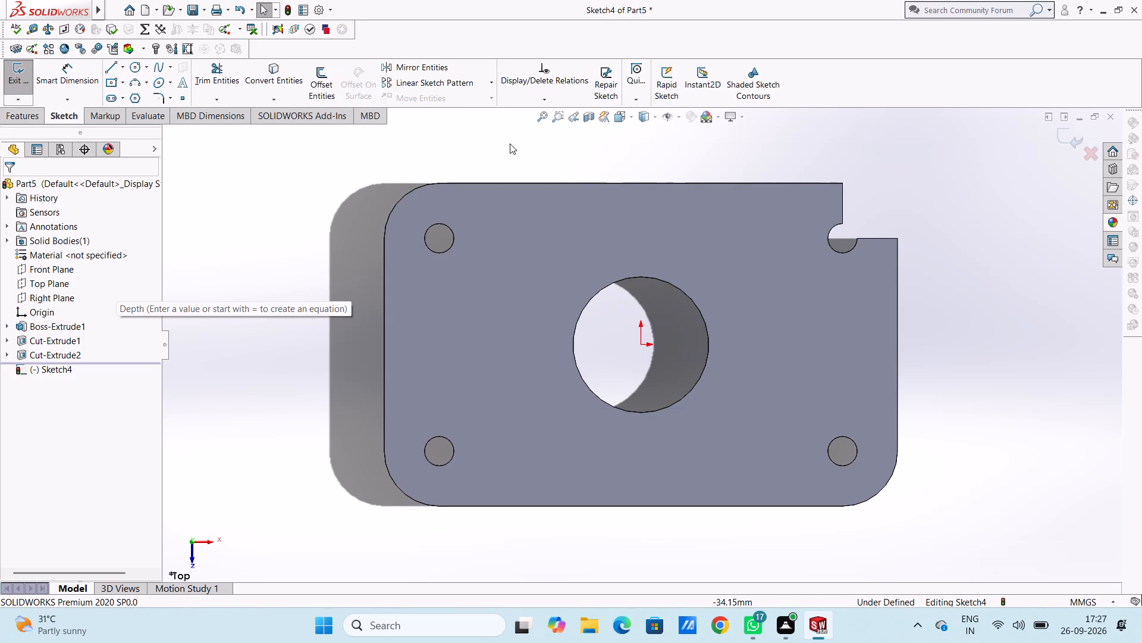
# Draw two circles centred on the origin, one matching the central hole's edge and one about 53 mm in diameter around it.
pyautogui.click(130, 68)
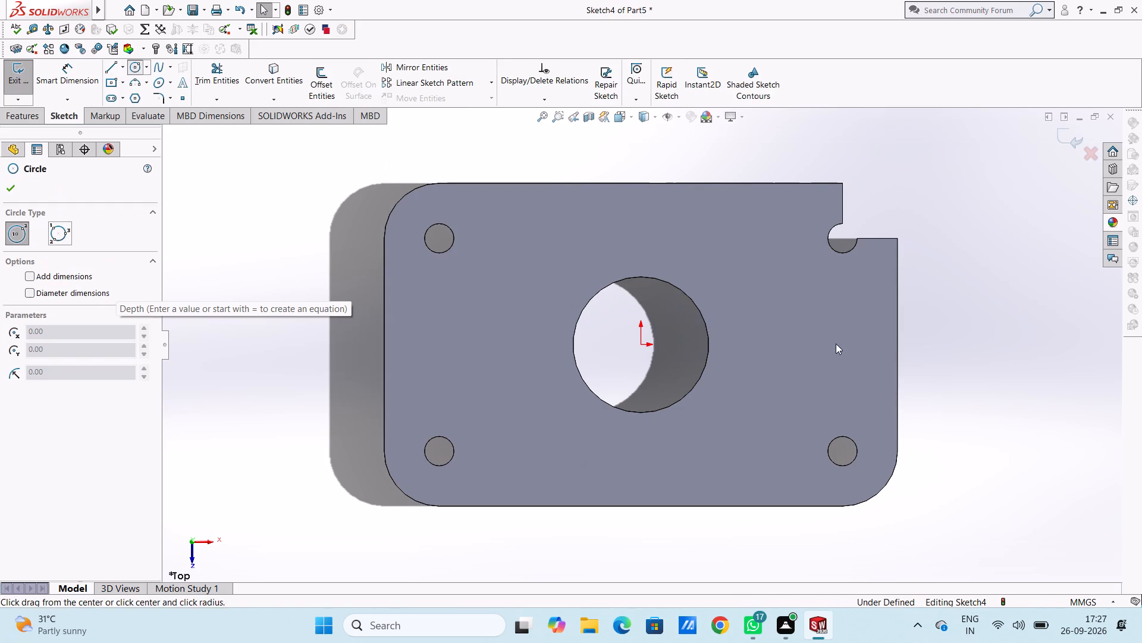
pyautogui.click(640, 344)
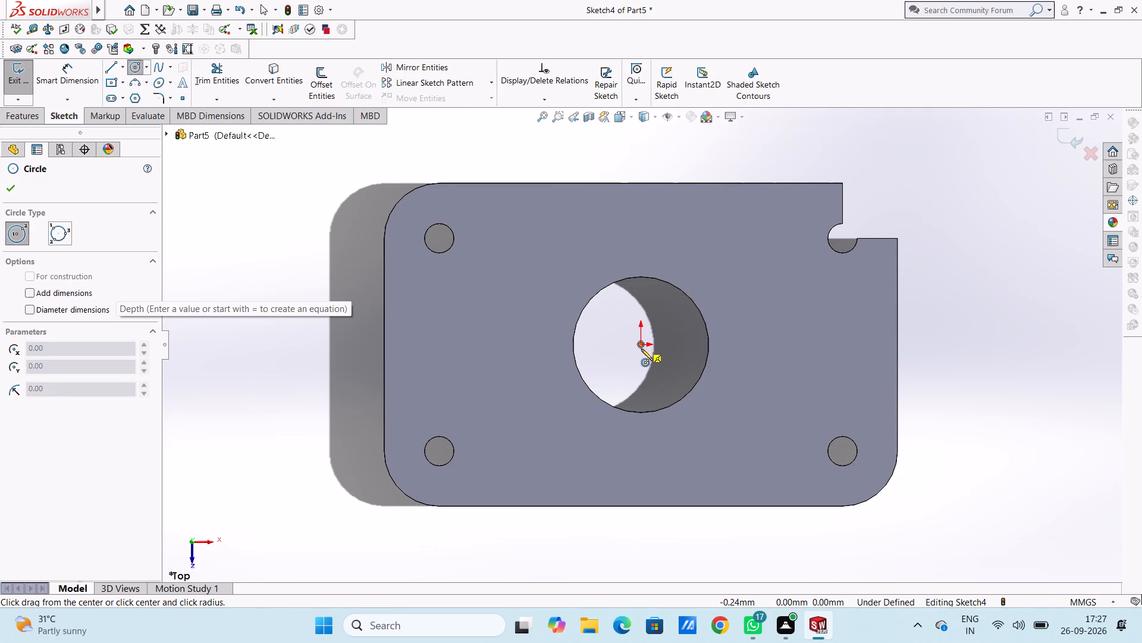
pyautogui.click(664, 408)
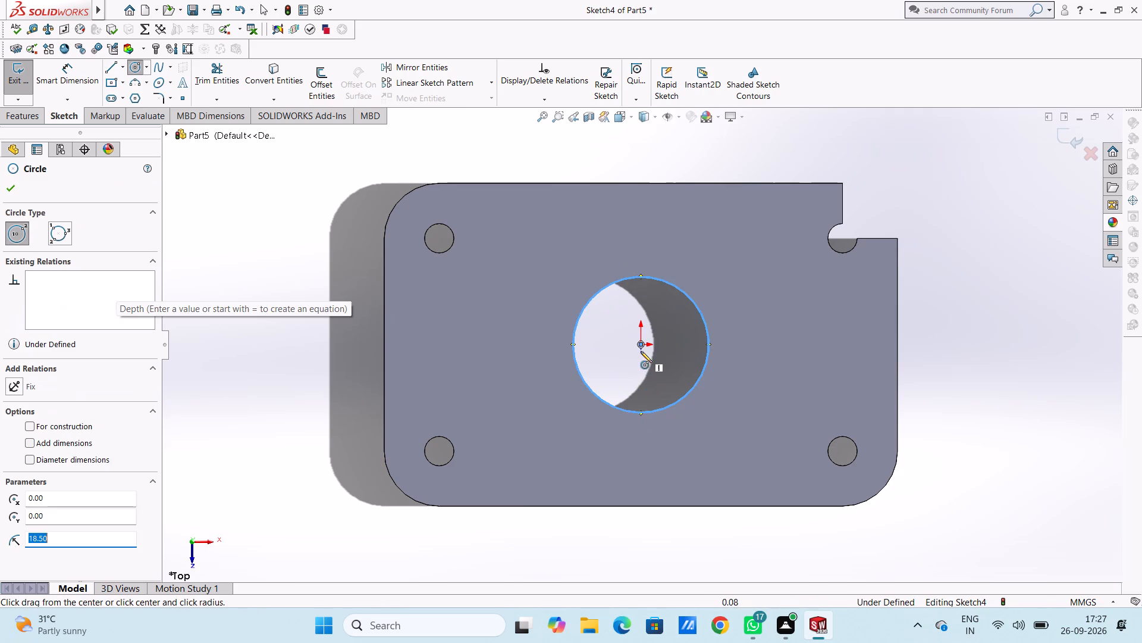
pyautogui.click(639, 343)
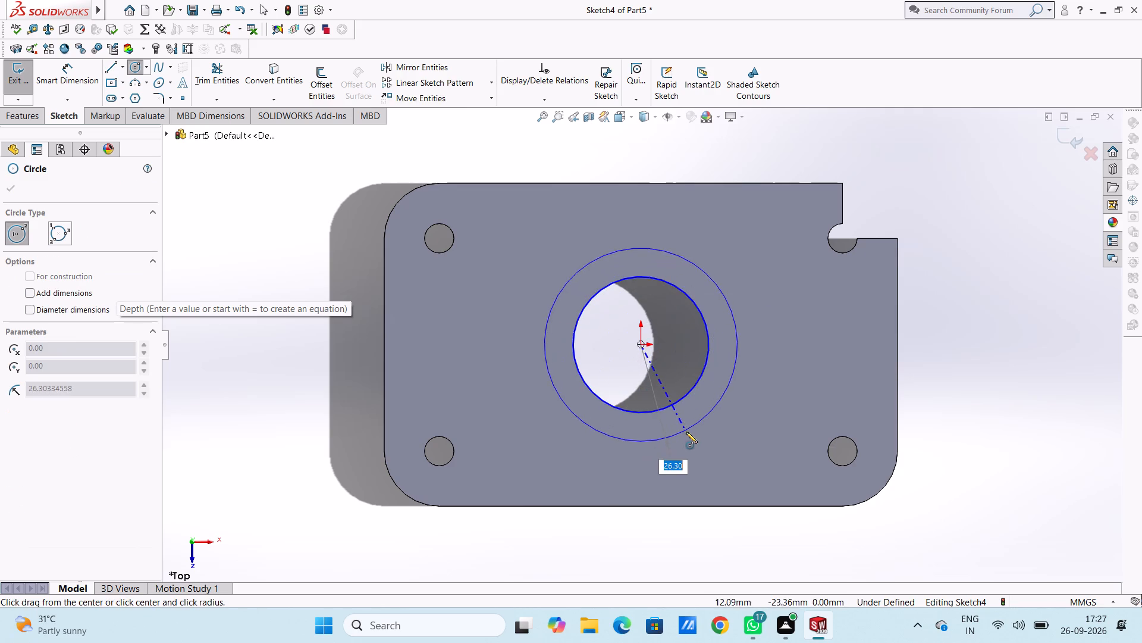
pyautogui.click(686, 432)
pyautogui.click(7, 189)
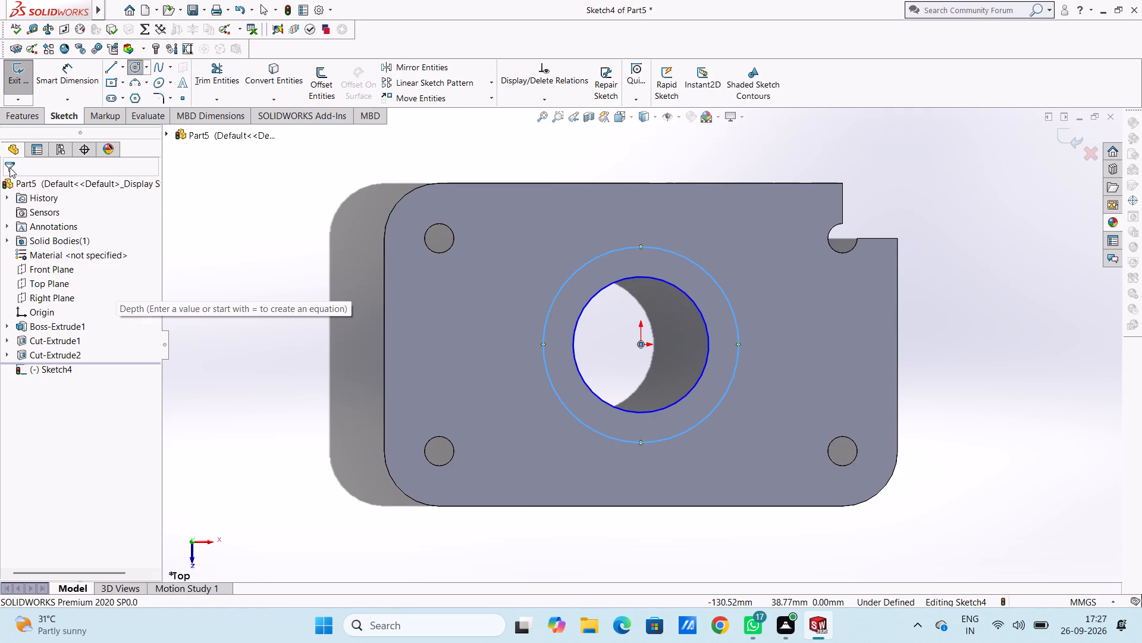
# Dimension the inner circle's diameter at 37 mm and set the outer circle's diameter to 45 mm.
pyautogui.click(58, 80)
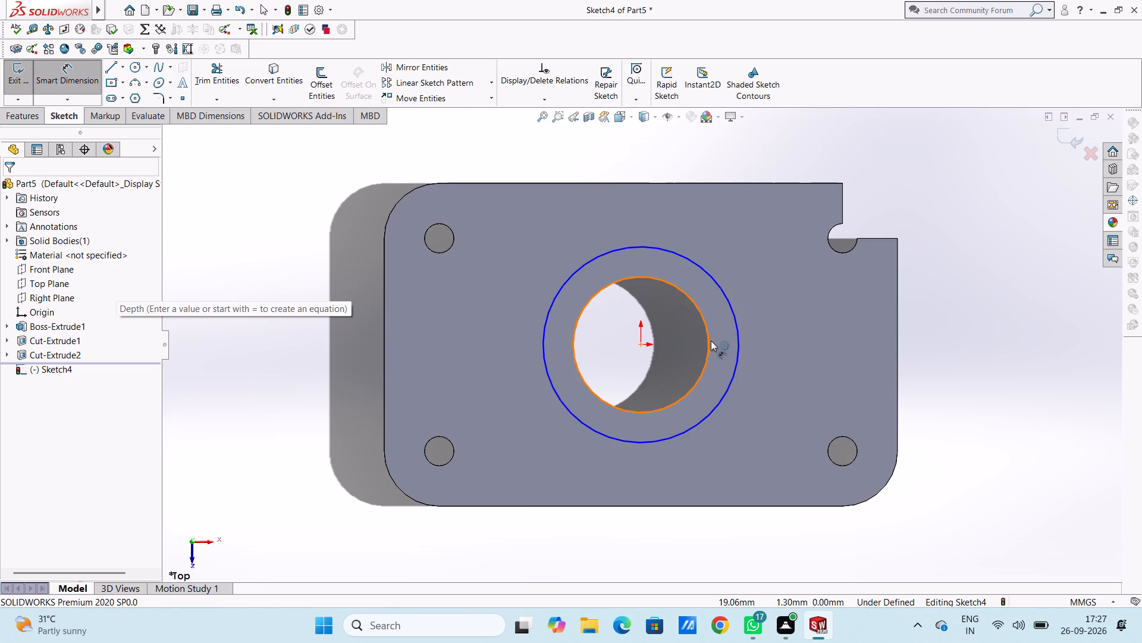
pyautogui.click(711, 341)
pyautogui.click(934, 193)
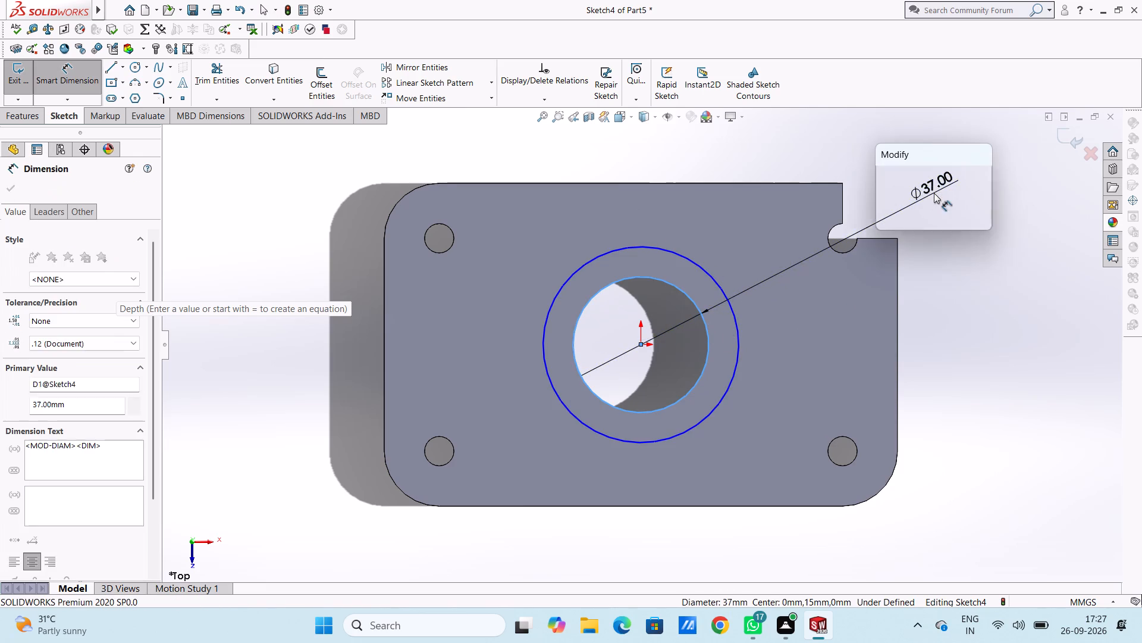
pyautogui.click(881, 173)
pyautogui.click(826, 149)
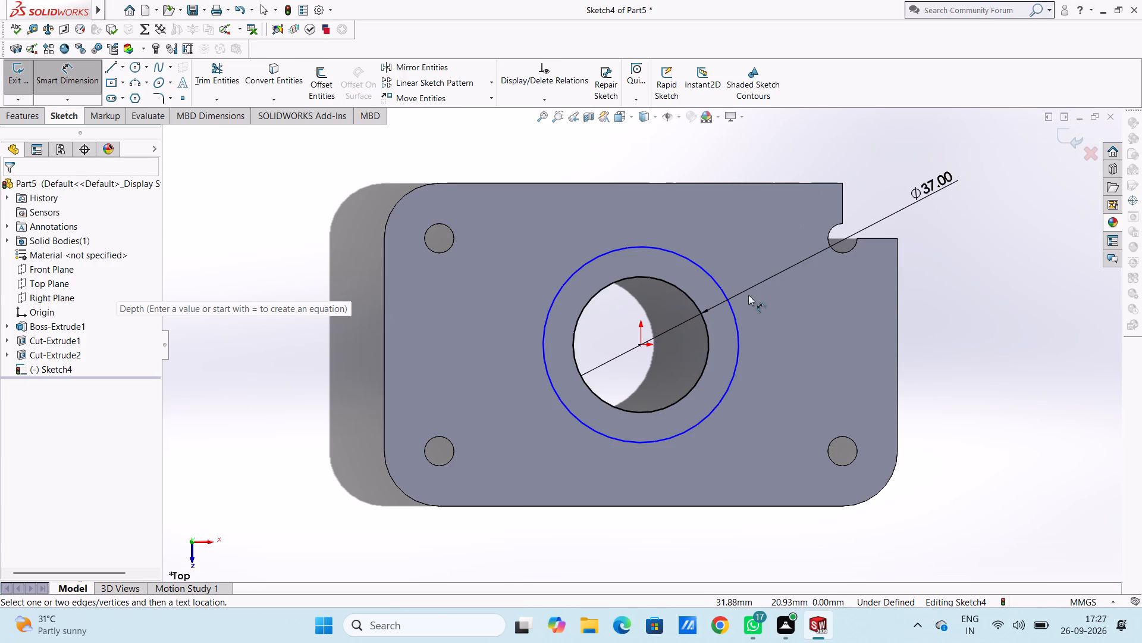
pyautogui.click(741, 350)
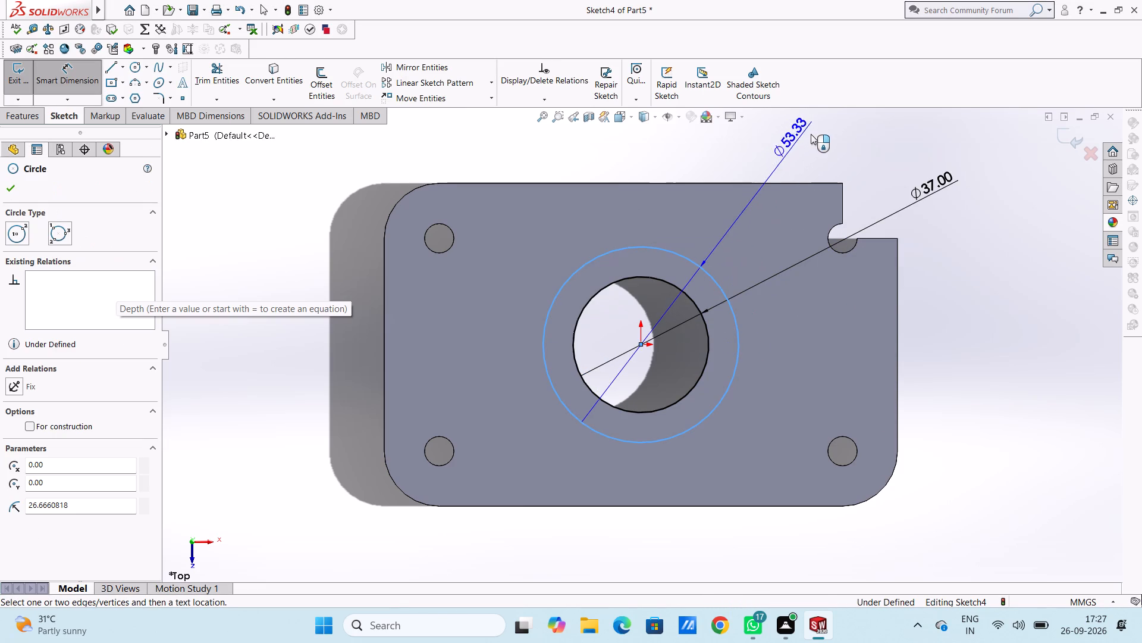
pyautogui.click(813, 133)
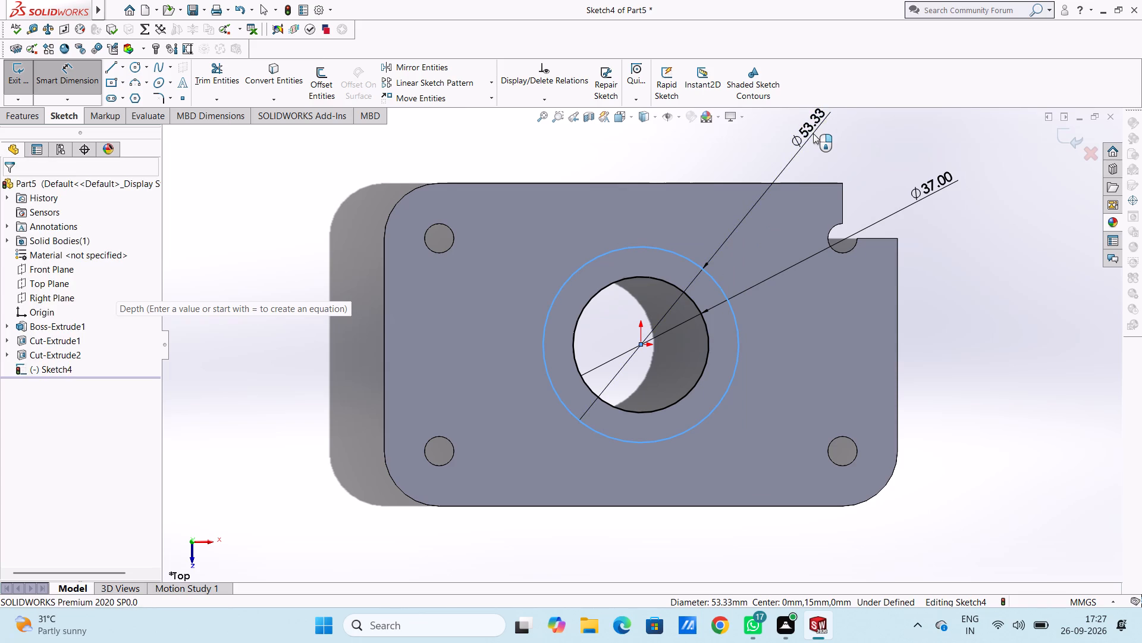
pyautogui.write('45')
pyautogui.press('Return')
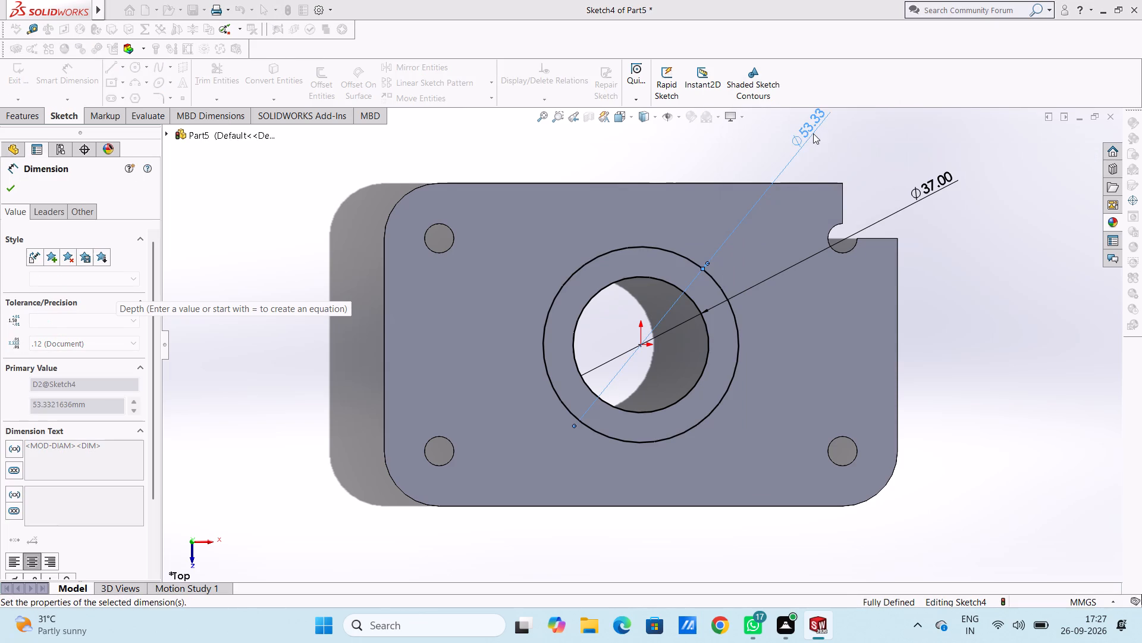
pyautogui.click(644, 152)
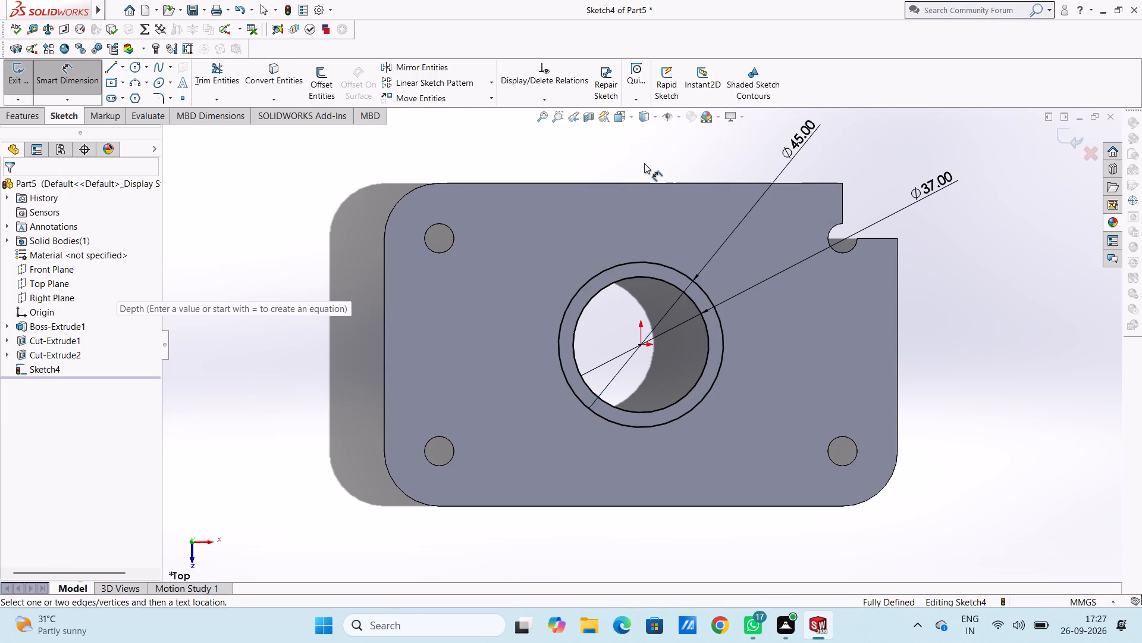
# Boss-extrude the ring between the two circles upward from the plate to a blind depth of 50 mm, merged with the body.
pyautogui.scroll(4, 644, 163)
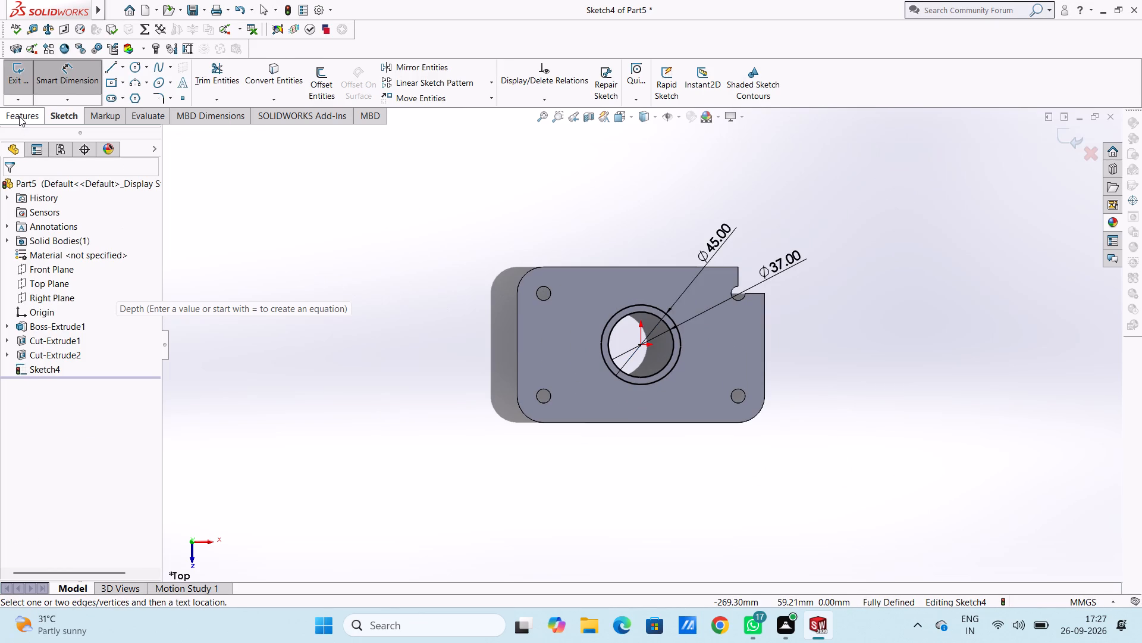
pyautogui.click(19, 116)
pyautogui.click(23, 76)
pyautogui.moveTo(334, 452); pyautogui.dragTo(335, 452, button='middle')
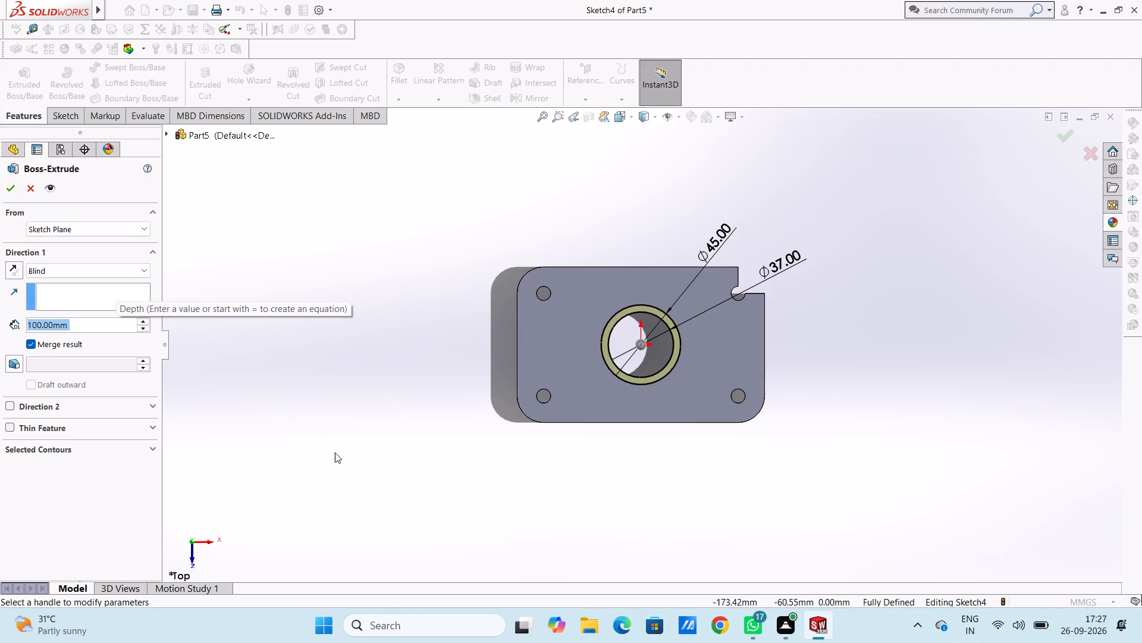
pyautogui.moveTo(335, 452); pyautogui.dragTo(343, 211, button='middle')
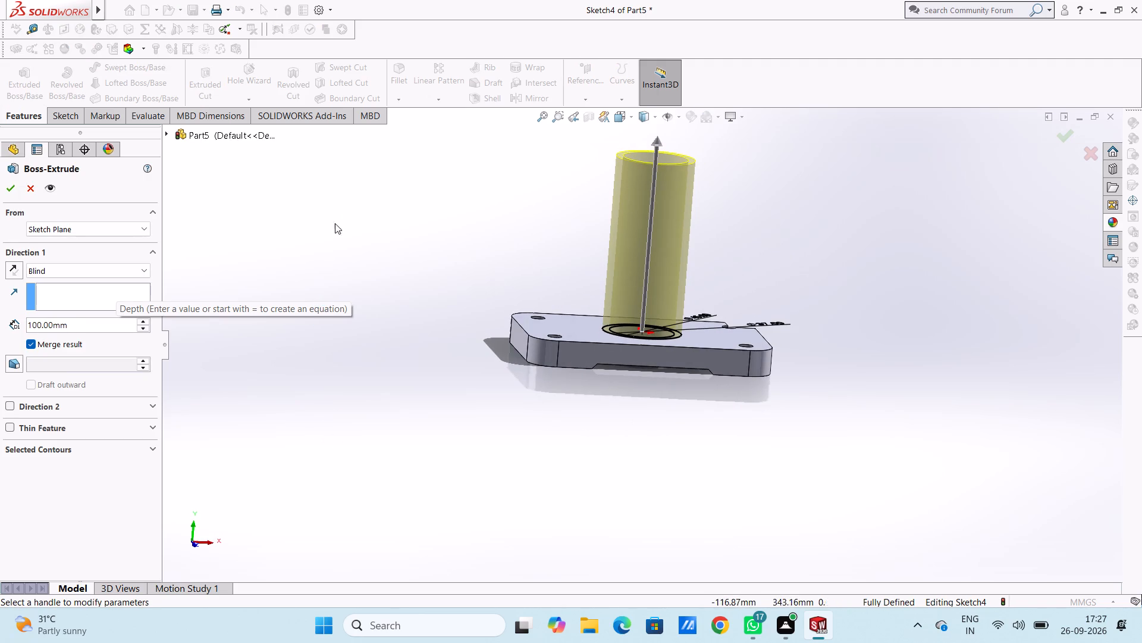
pyautogui.doubleClick(112, 319)
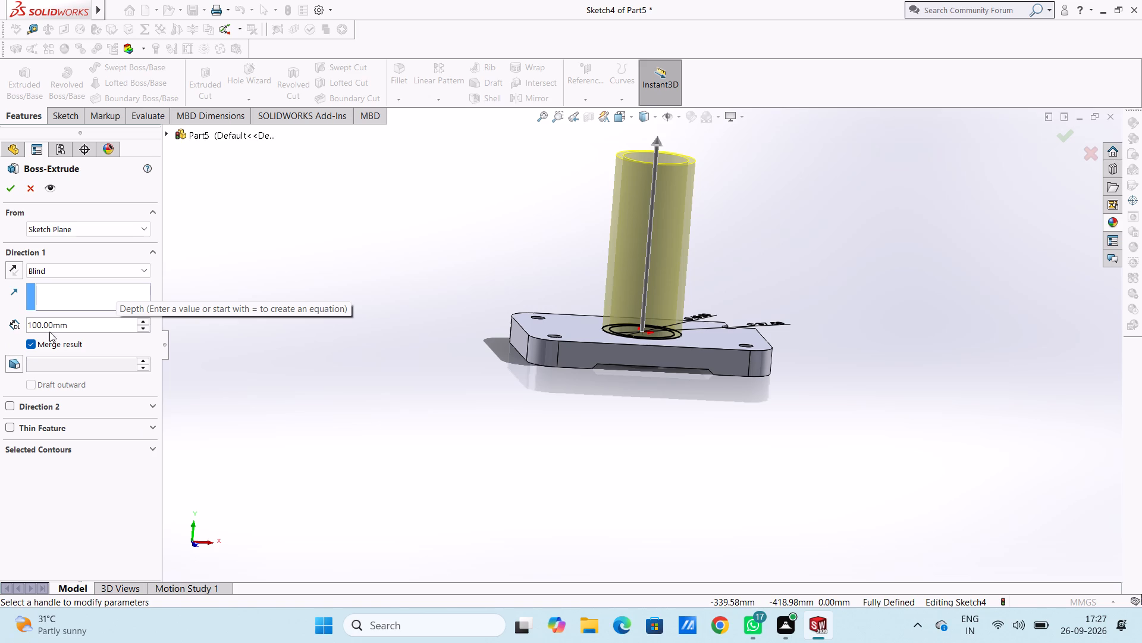
pyautogui.click(70, 325)
pyautogui.doubleClick(70, 325)
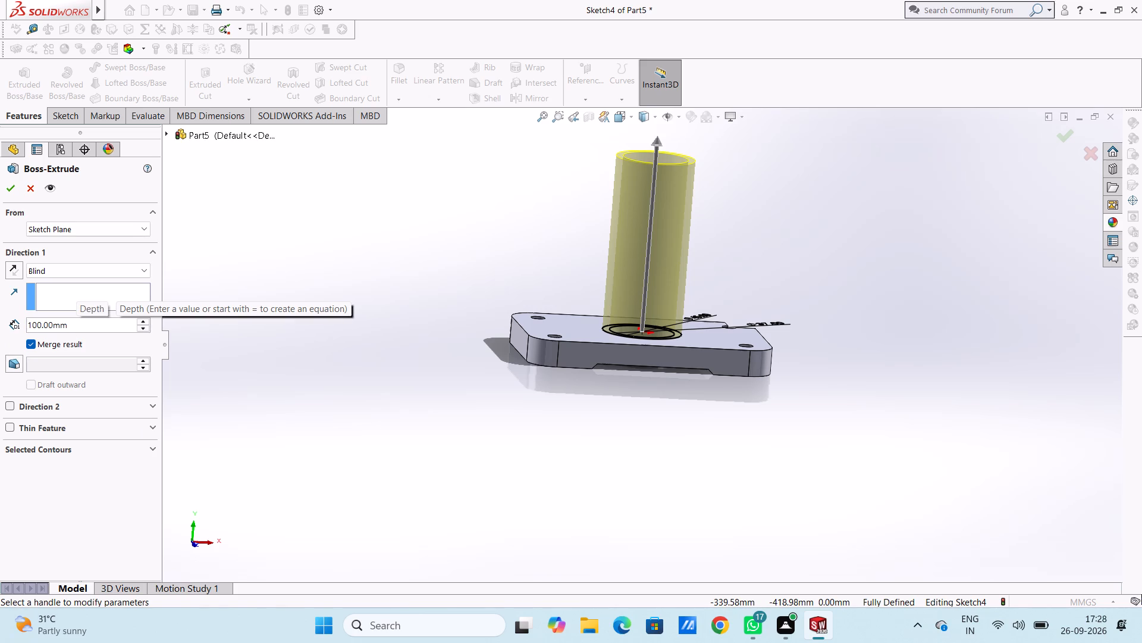
pyautogui.doubleClick(78, 326)
pyautogui.write('50')
pyautogui.press('Return')
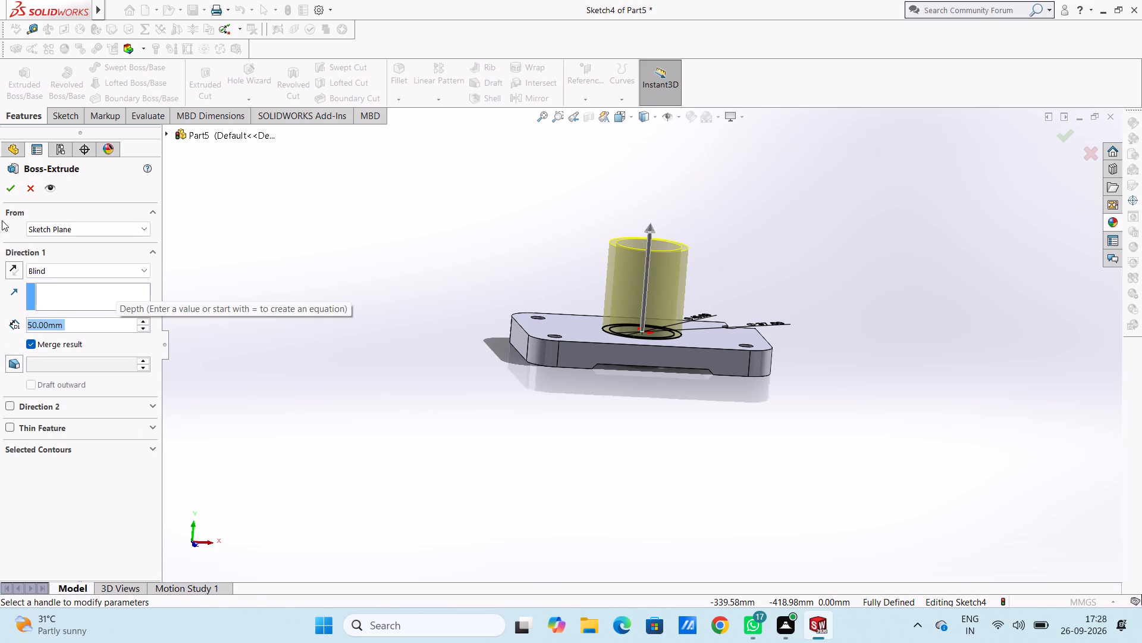
pyautogui.click(9, 190)
pyautogui.click(372, 238)
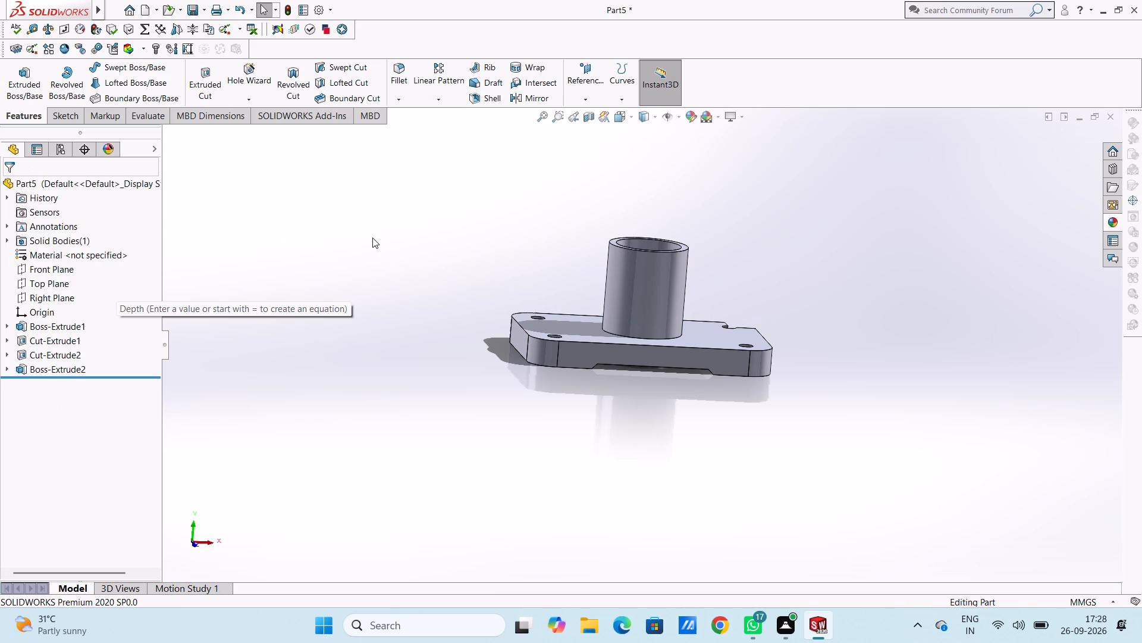
# Start a new sketch on the plate's top face, seen in the Top view.
pyautogui.moveTo(406, 235); pyautogui.dragTo(388, 433, button='middle')
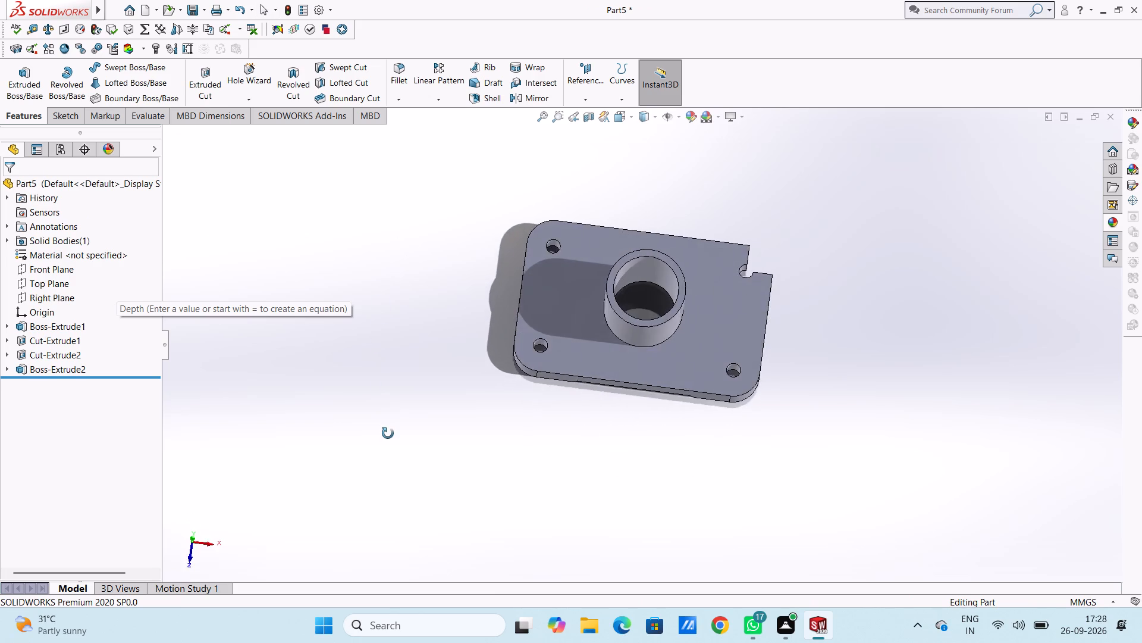
pyautogui.moveTo(388, 433); pyautogui.dragTo(395, 445, button='middle')
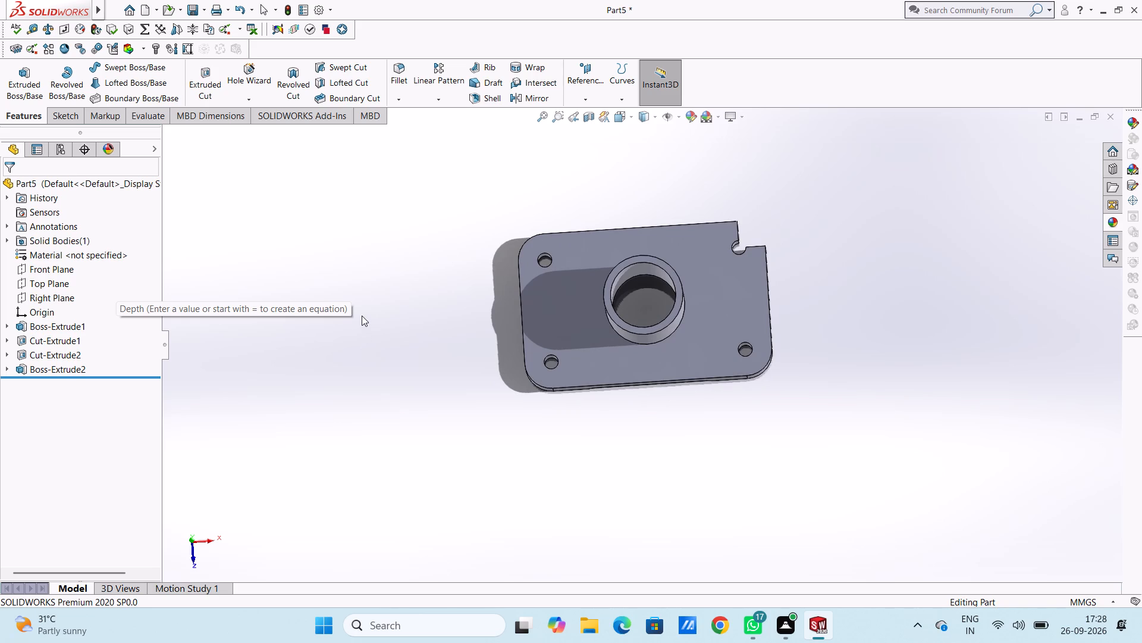
pyautogui.hotkey('ctrl', '5')
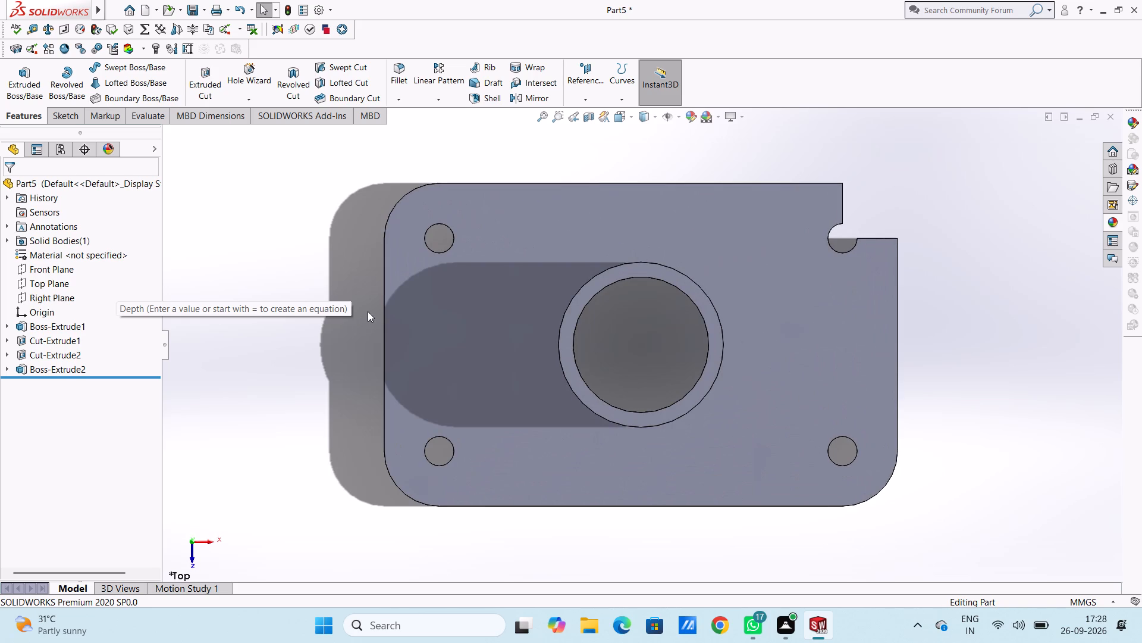
pyautogui.click(433, 336)
pyautogui.click(490, 305)
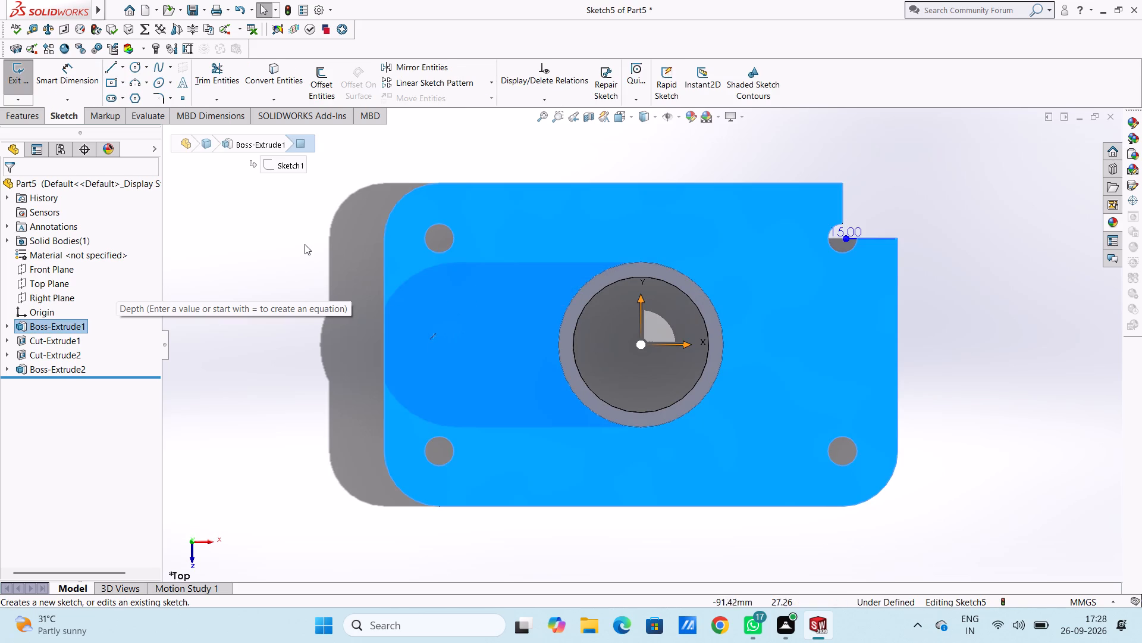
pyautogui.click(305, 244)
# Draw a circle of 6 mm radius centred on the plate's upper-left corner hole as seen in the Top view.
pyautogui.click(136, 68)
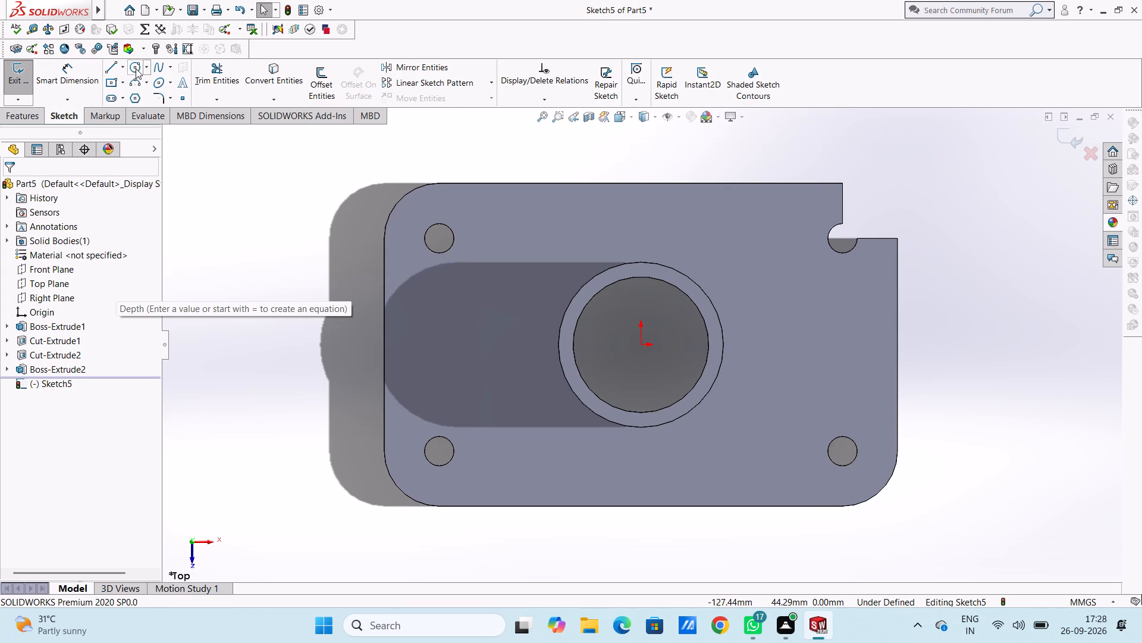
pyautogui.click(438, 238)
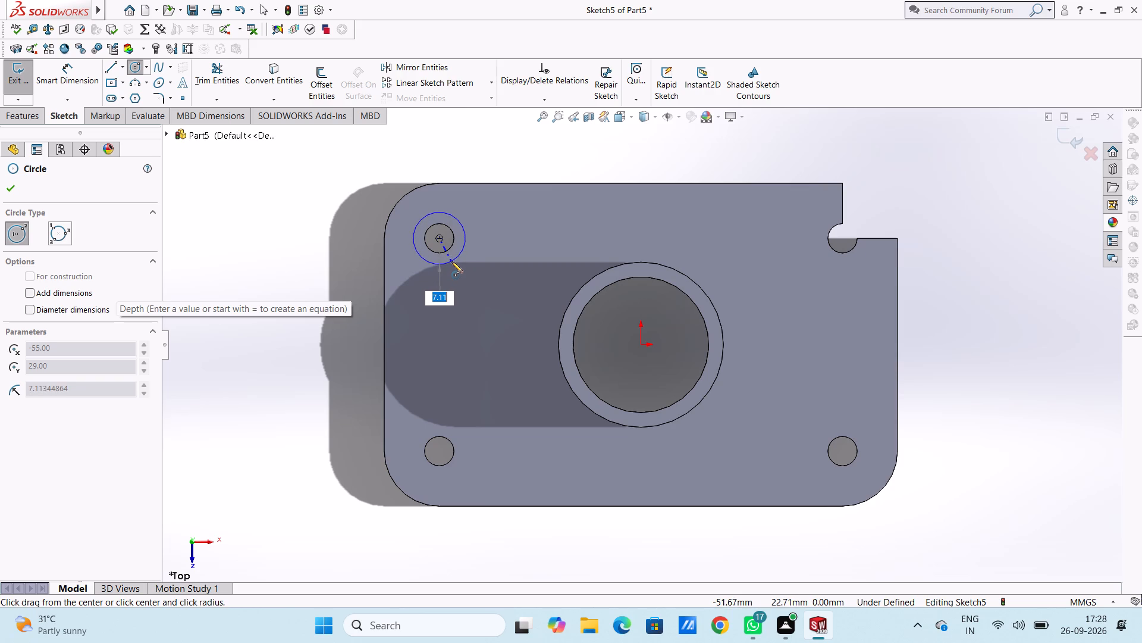
pyautogui.press('6')
pyautogui.press('Return')
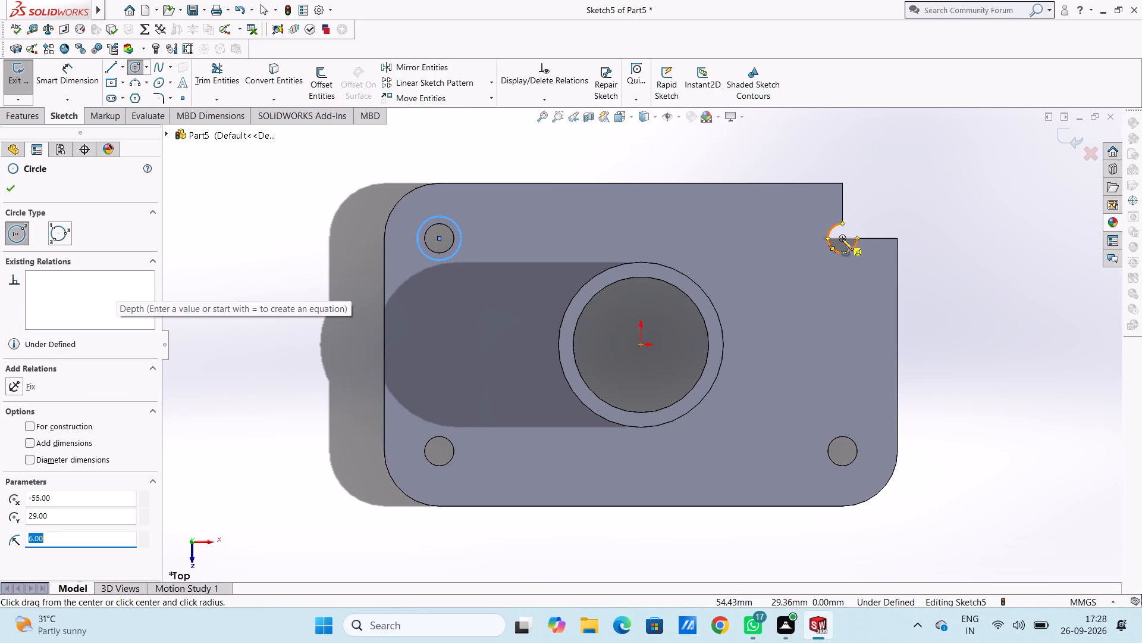
# Draw circles of 6 mm radius centred on the plate's other three corner holes, including the one at the notch.
pyautogui.click(842, 237)
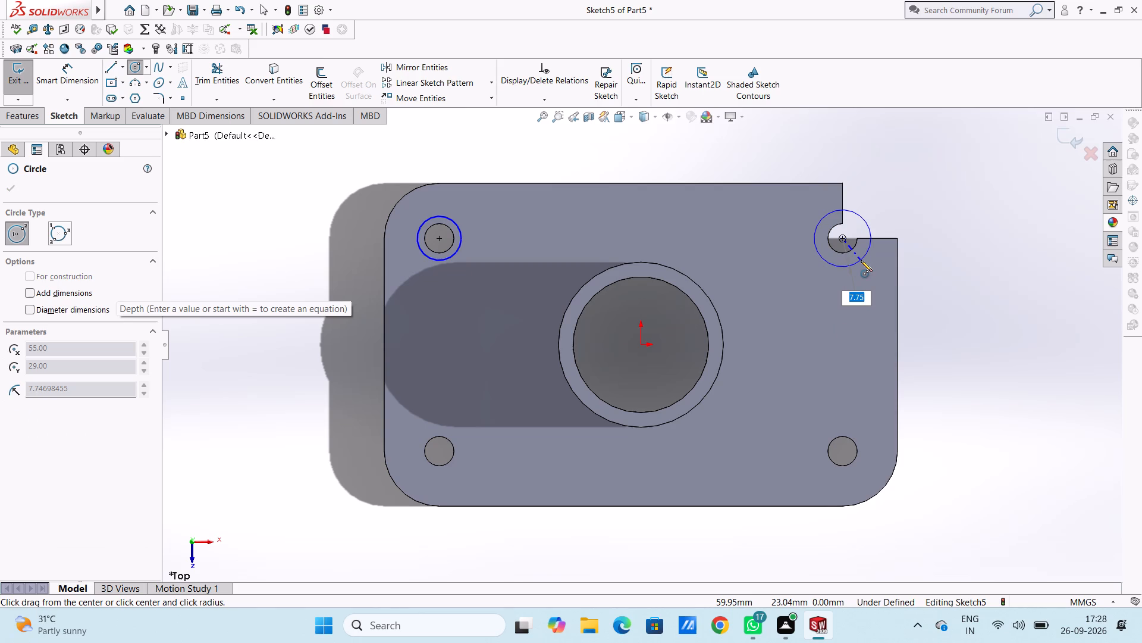
pyautogui.press('6')
pyautogui.press('Return')
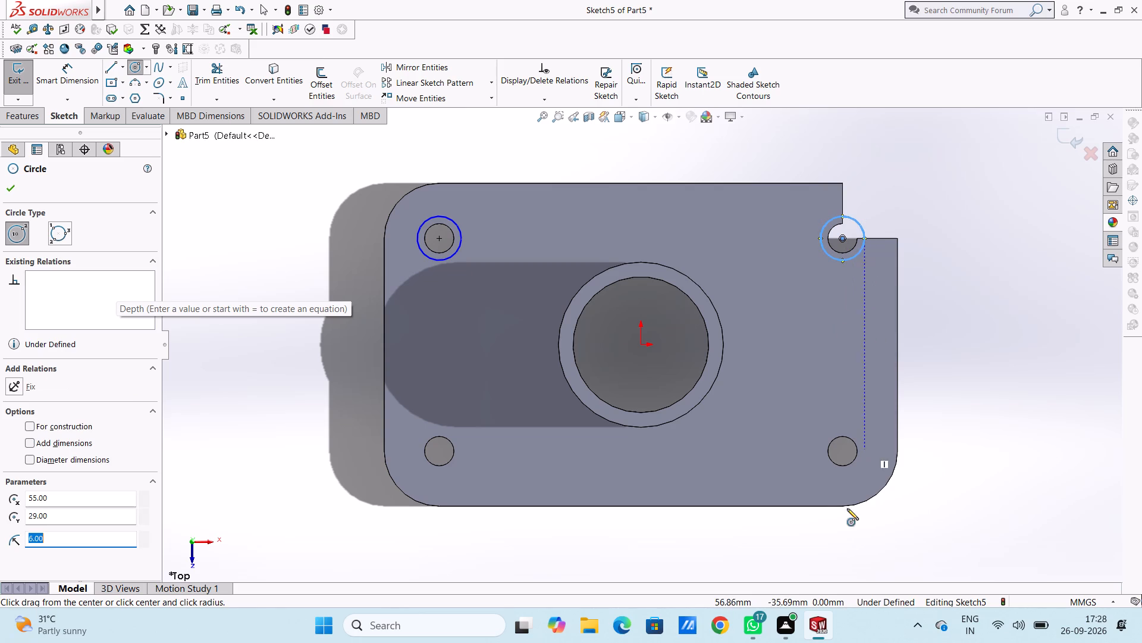
pyautogui.click(842, 451)
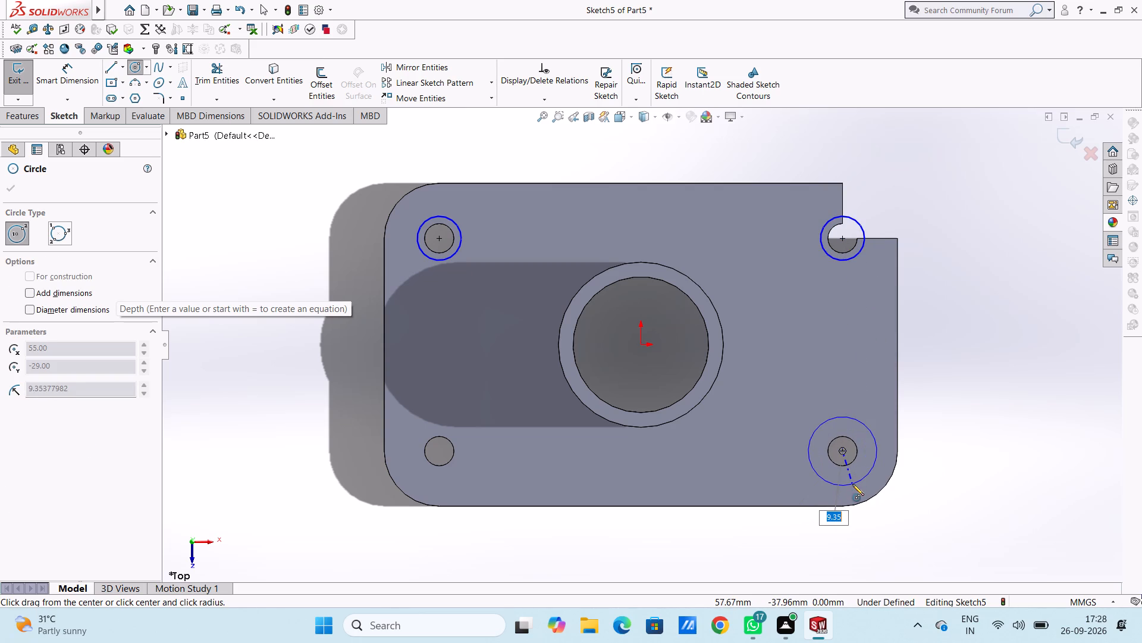
pyautogui.press('6')
pyautogui.press('Return')
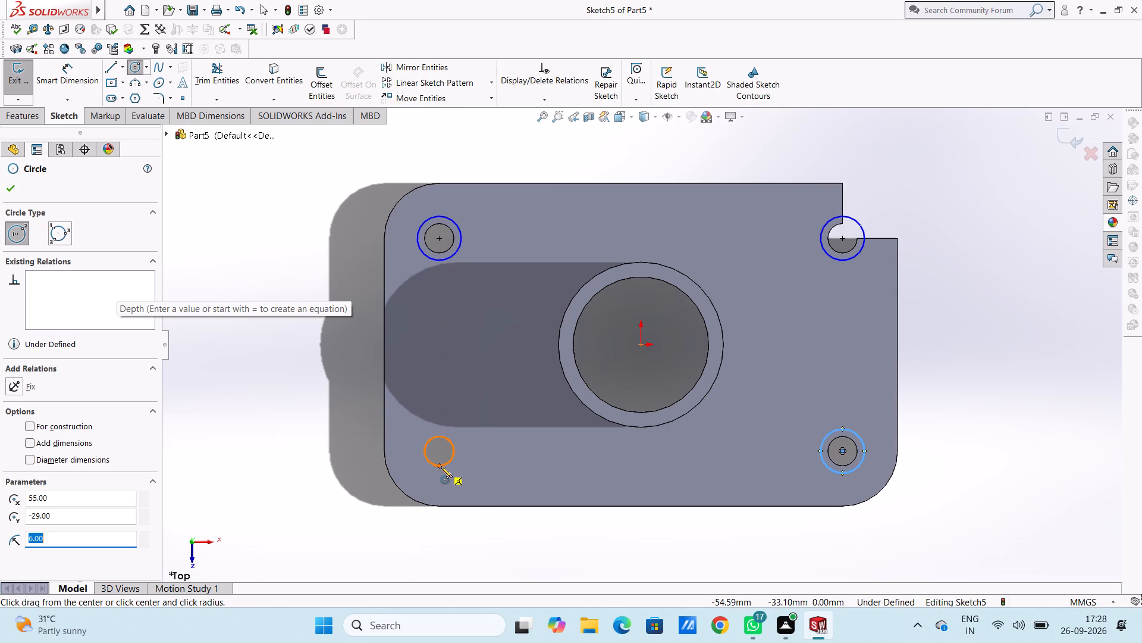
pyautogui.click(438, 450)
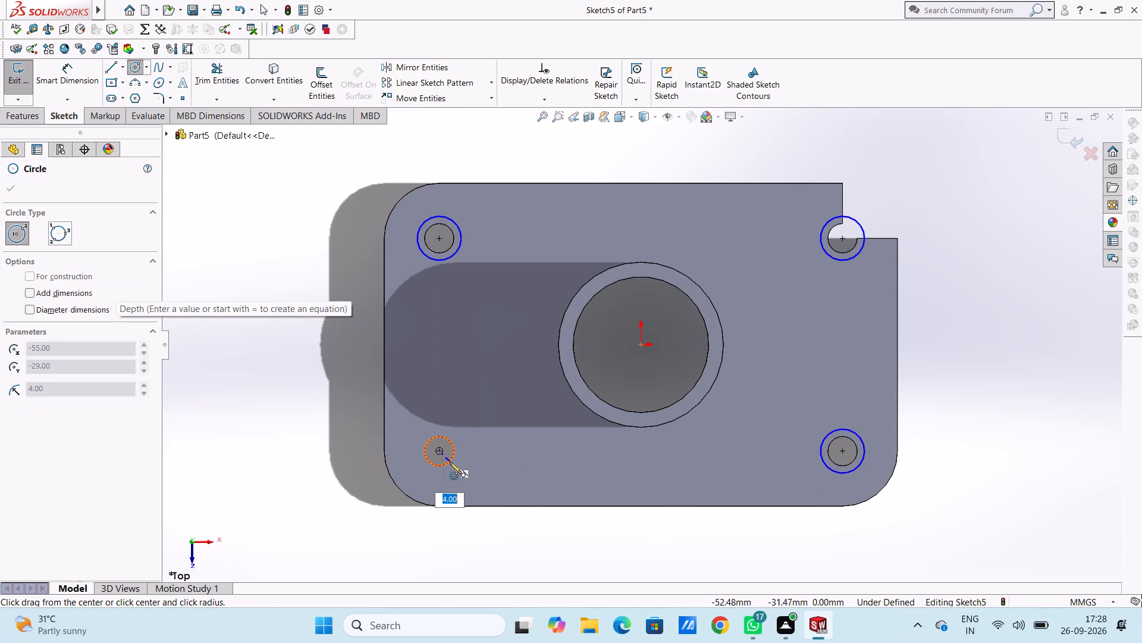
pyautogui.press('6')
pyautogui.press('Return')
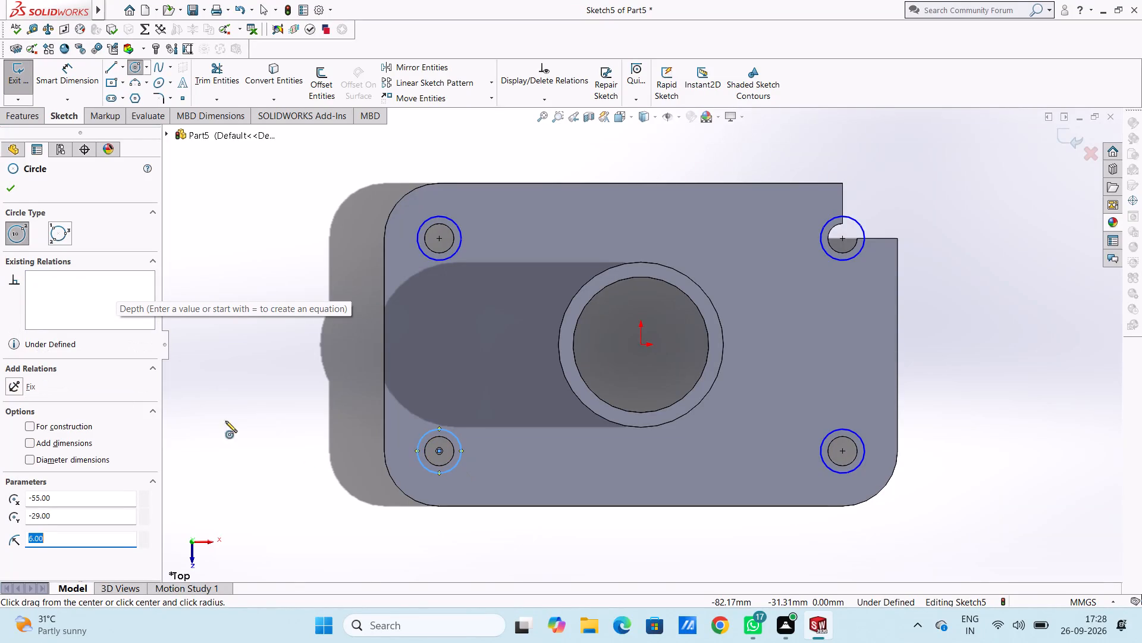
pyautogui.click(11, 188)
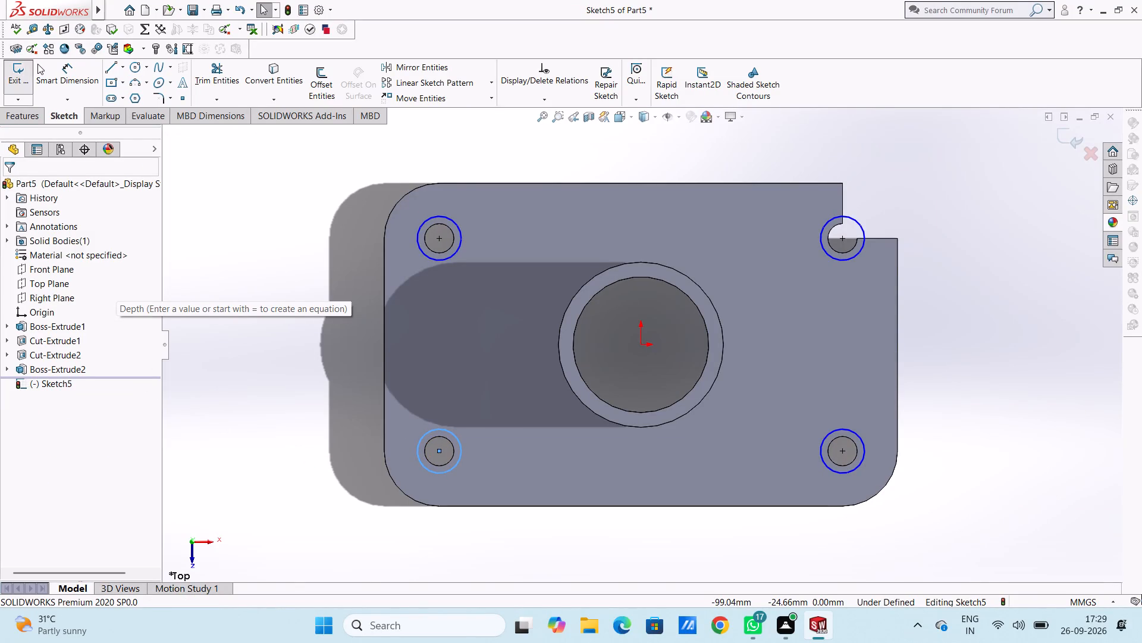
# Dimension the diameters of the upper-left and lower-left hole circles, as seen in the Top view, at 12 mm each.
pyautogui.click(37, 64)
pyautogui.click(461, 237)
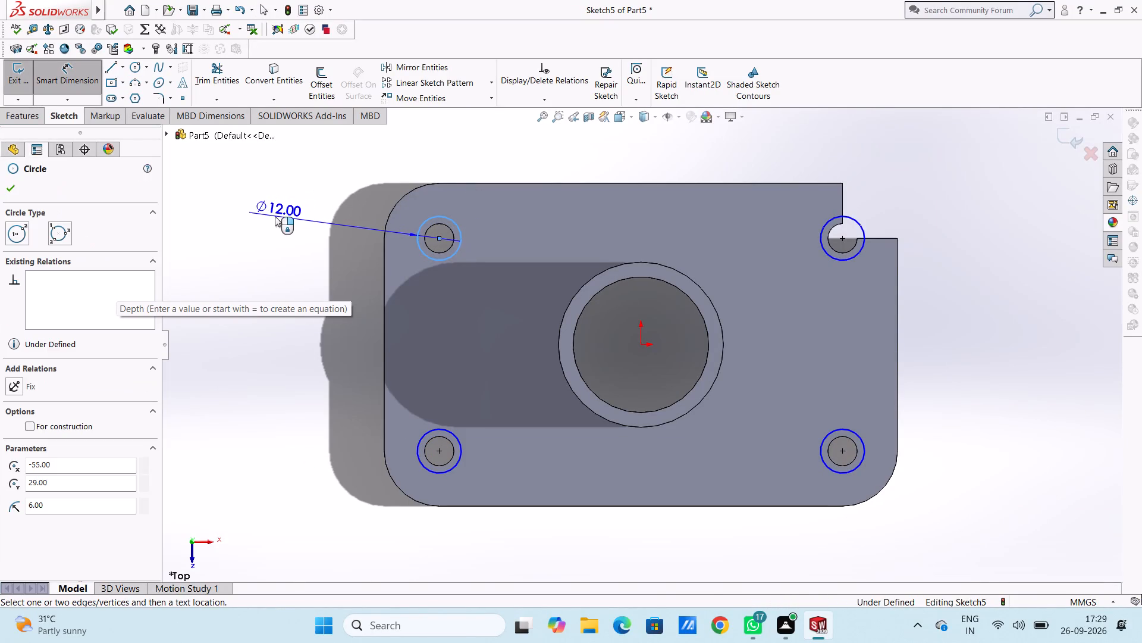
pyautogui.click(270, 211)
pyautogui.click(216, 188)
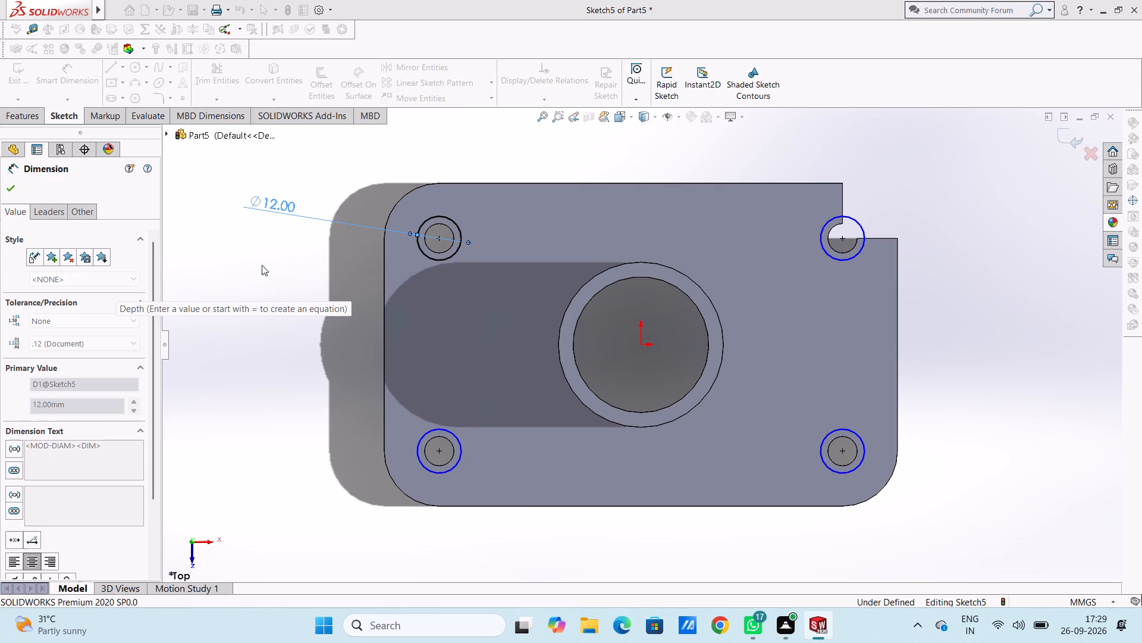
pyautogui.click(276, 285)
pyautogui.click(455, 440)
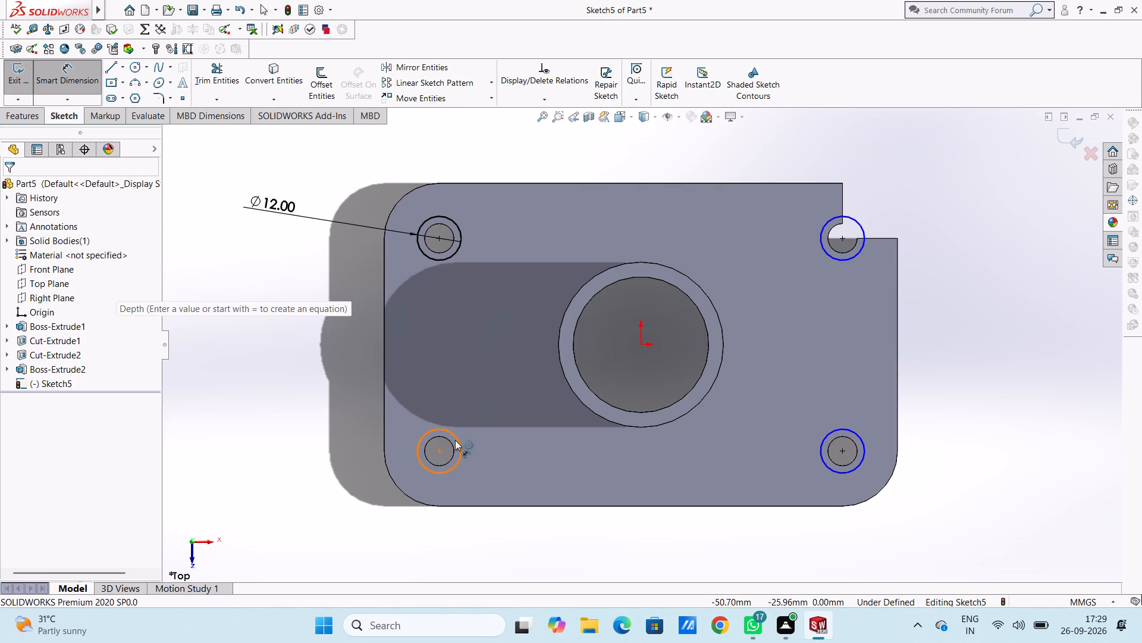
pyautogui.click(273, 394)
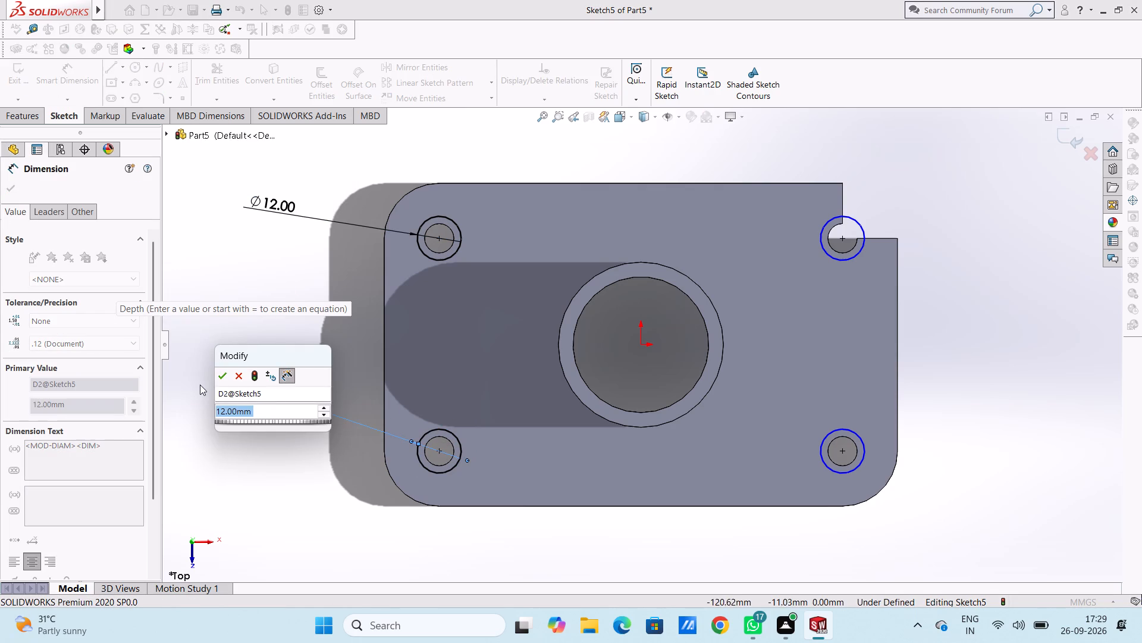
pyautogui.click(224, 376)
pyautogui.click(222, 338)
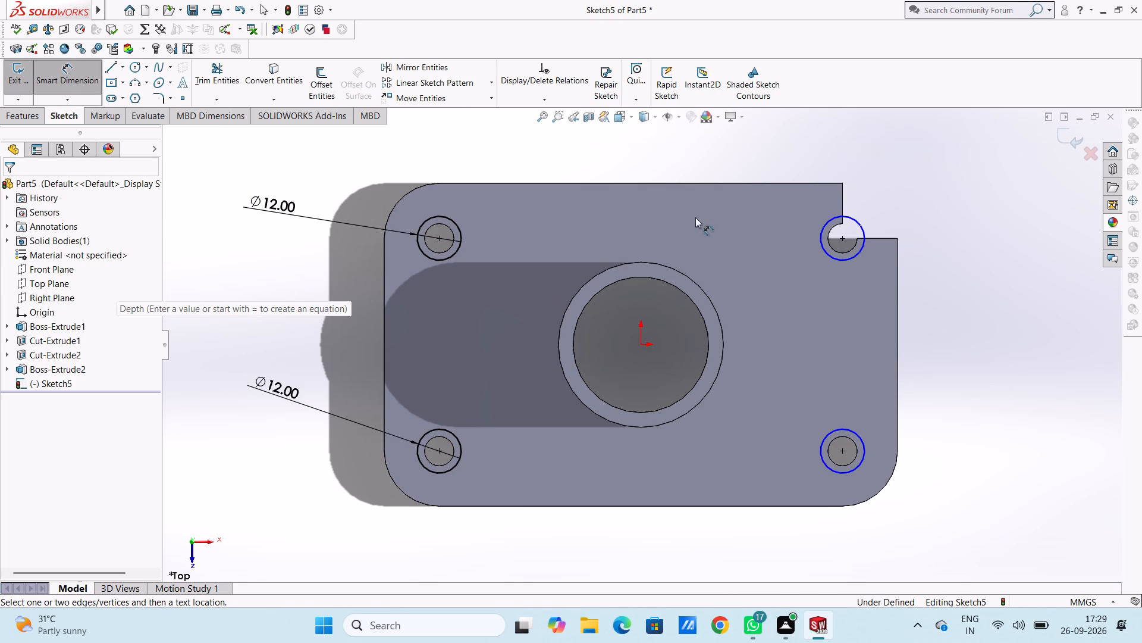
# Dimension the diameters of the notch-corner and lower-right hole circles, as seen in the Top view, at 12 mm each.
pyautogui.click(859, 223)
pyautogui.click(950, 180)
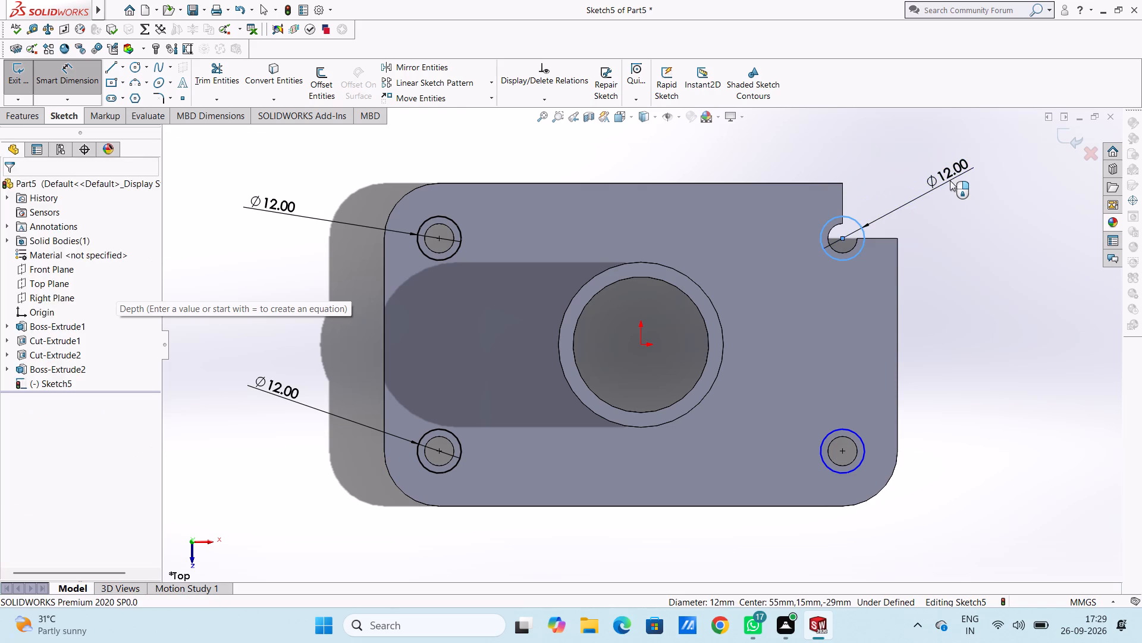
pyautogui.click(893, 166)
pyautogui.click(878, 166)
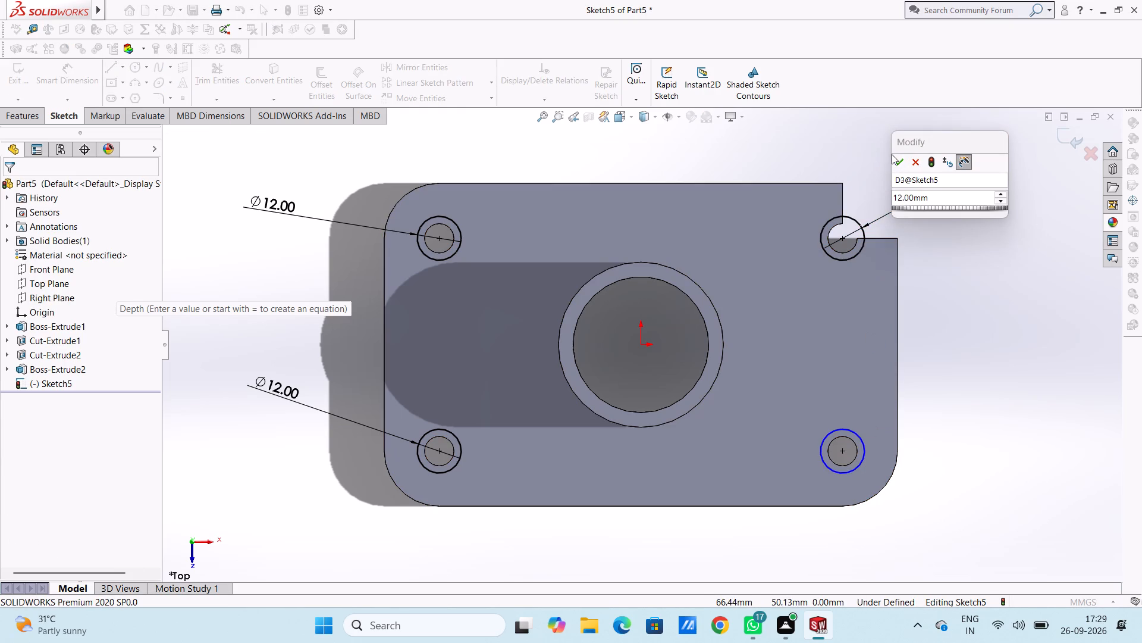
pyautogui.click(898, 160)
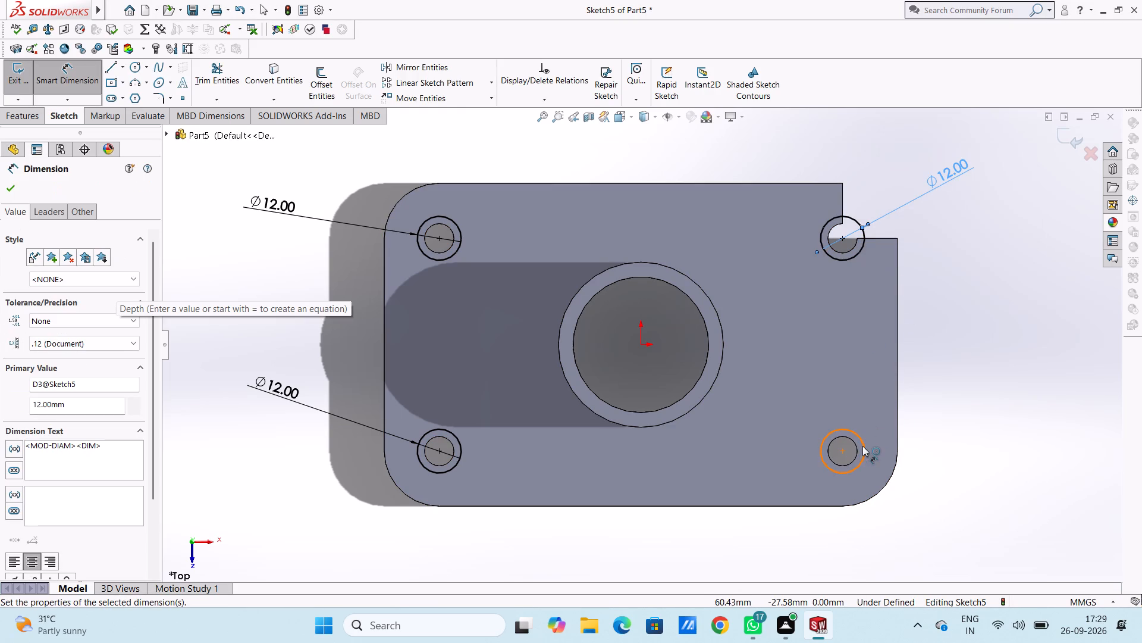
pyautogui.click(862, 446)
pyautogui.click(1036, 347)
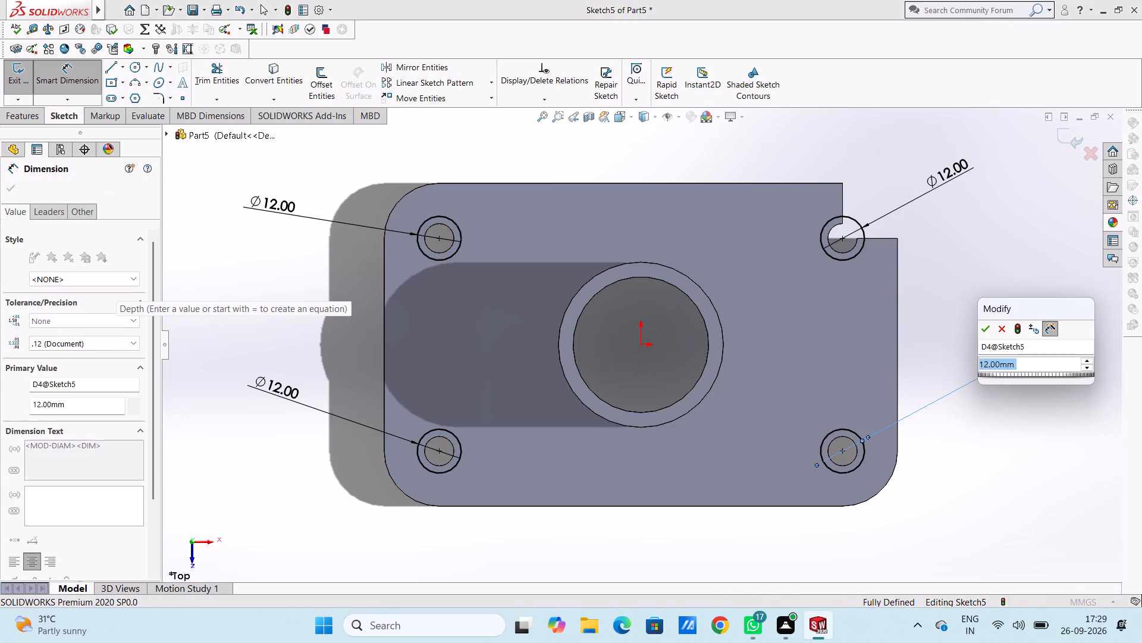
pyautogui.click(987, 333)
pyautogui.click(964, 299)
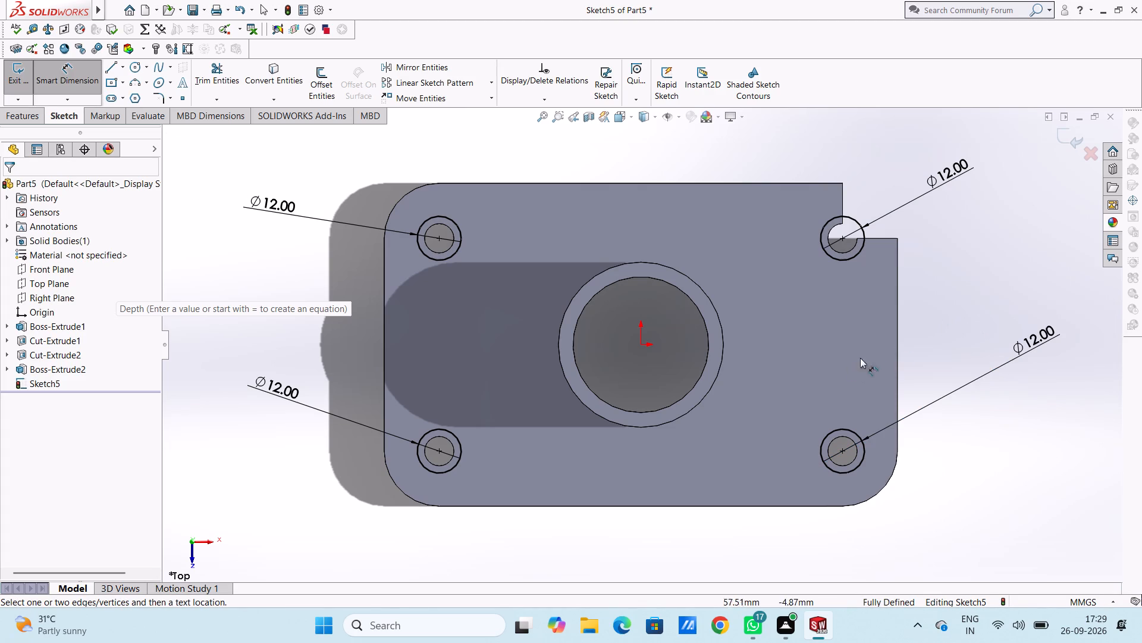
pyautogui.press('Escape')
pyautogui.press('Escape')
pyautogui.press('Escape')
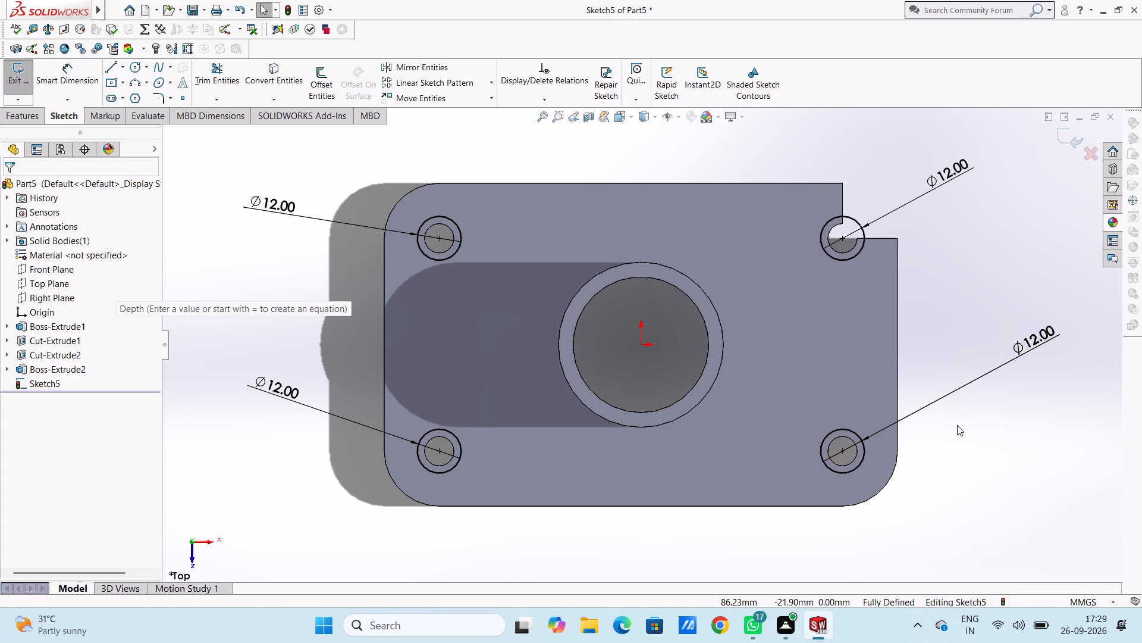
# Cut-extrude the four 12 mm circles into the plate to a blind depth of 6 mm, forming counterbores.
pyautogui.moveTo(957, 425); pyautogui.dragTo(921, 390, button='middle')
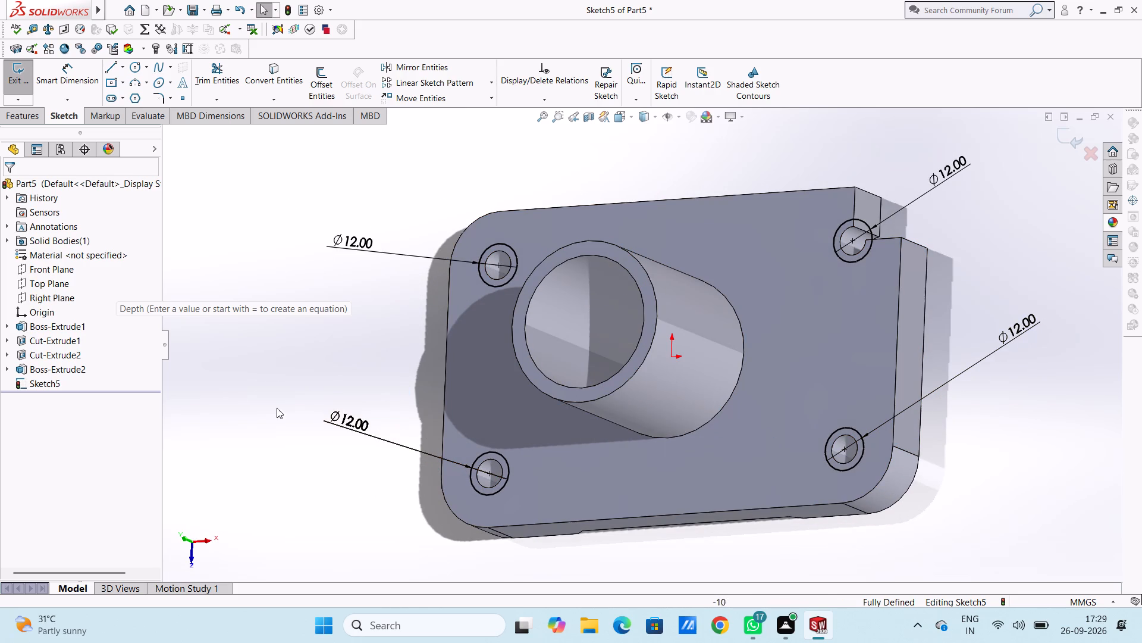
pyautogui.click(27, 112)
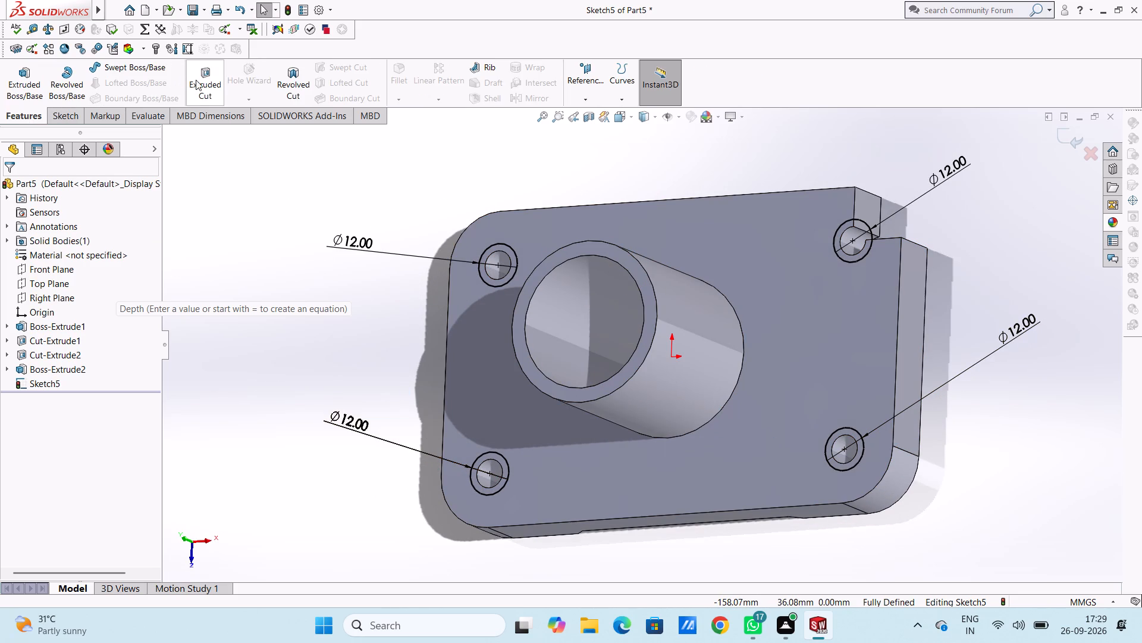
pyautogui.click(202, 76)
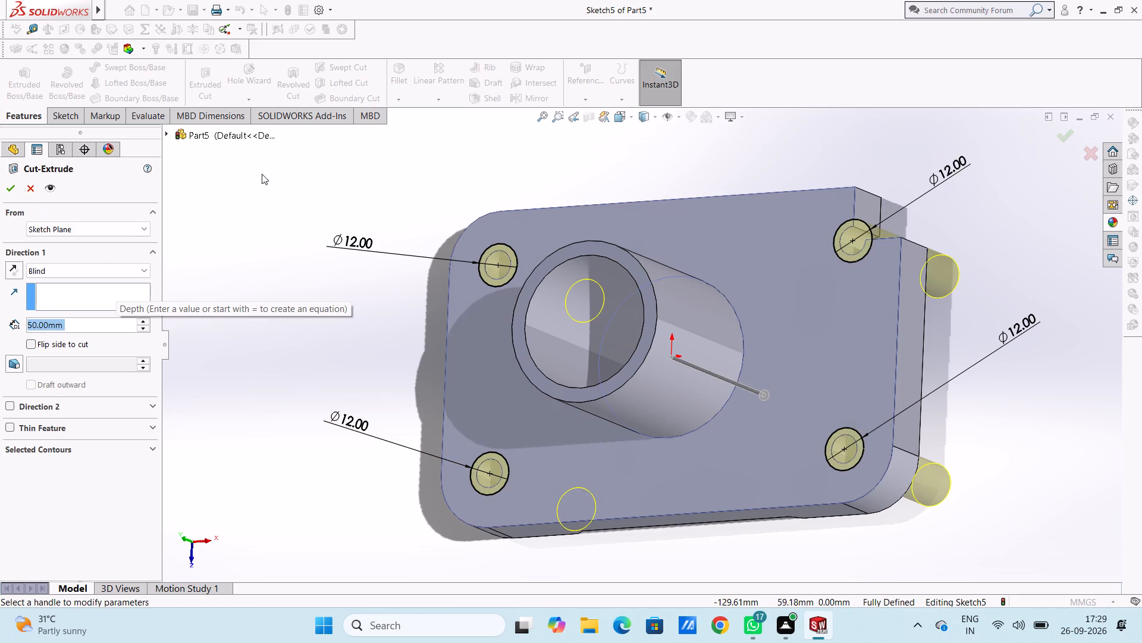
pyautogui.press('6')
pyautogui.press('Return')
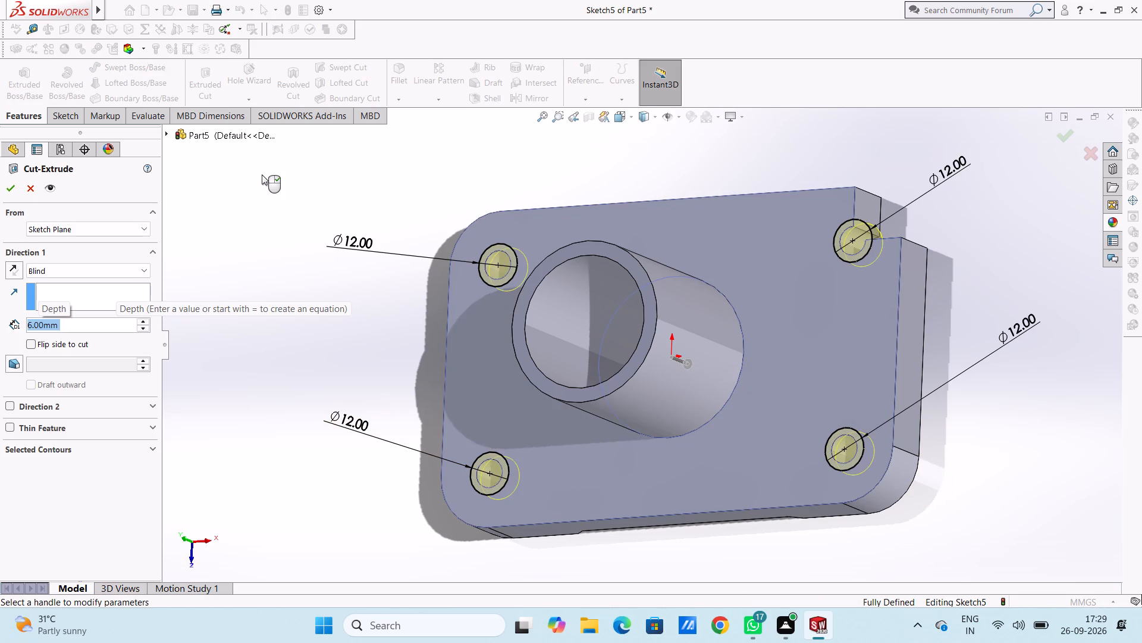
pyautogui.click(10, 186)
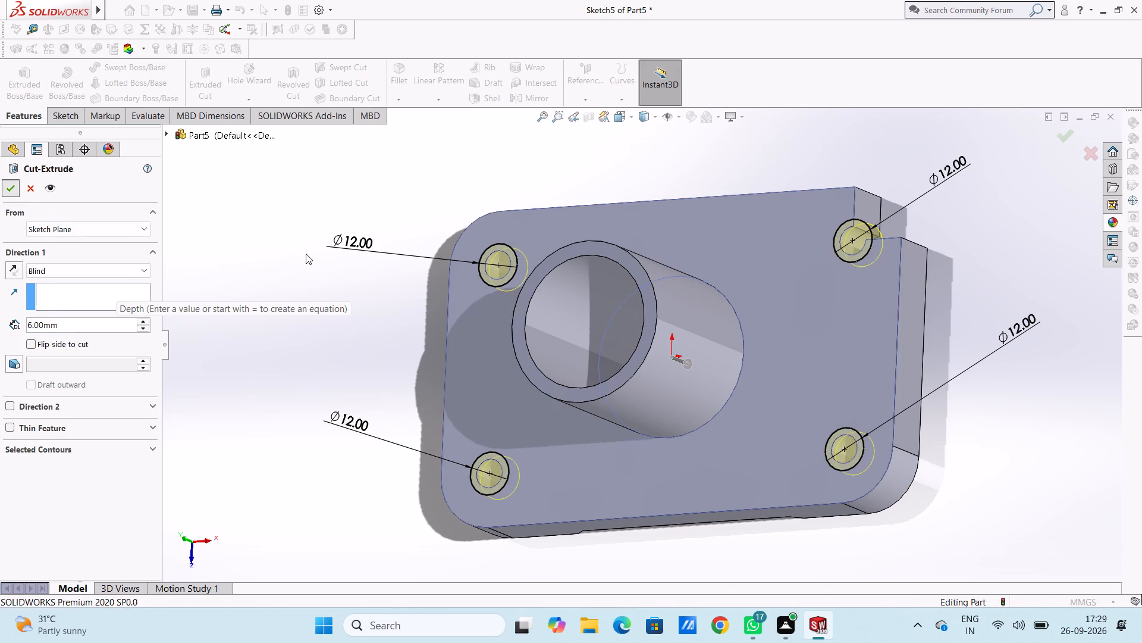
pyautogui.click(309, 252)
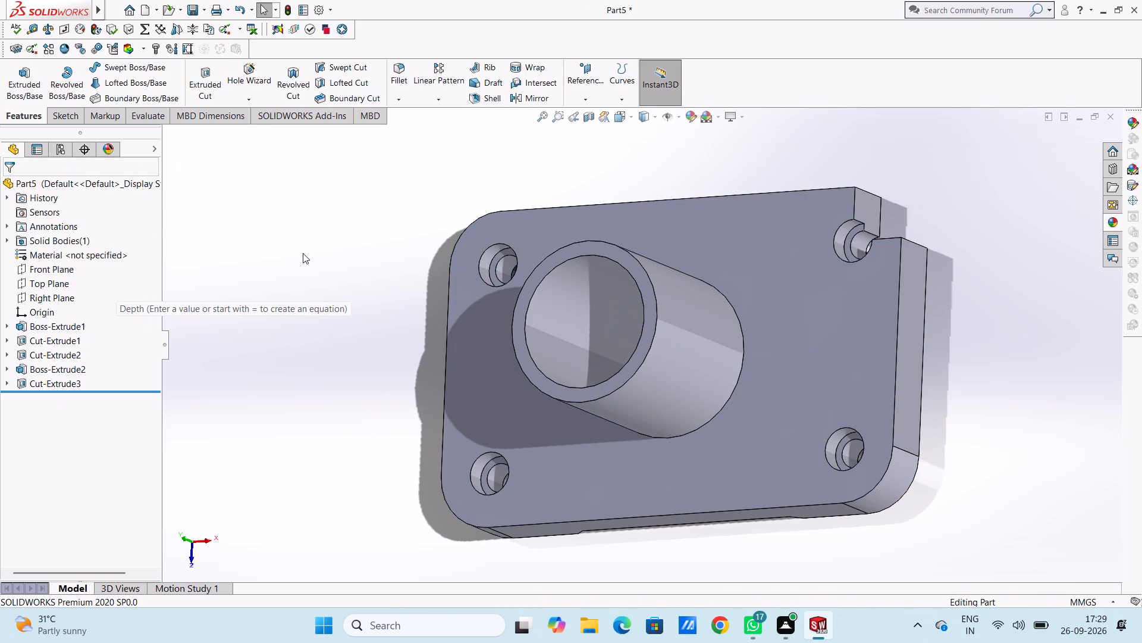
# Start a new sketch on the ring-shaped top face of the boss, seen in the Top view.
pyautogui.hotkey('ctrl', '5')
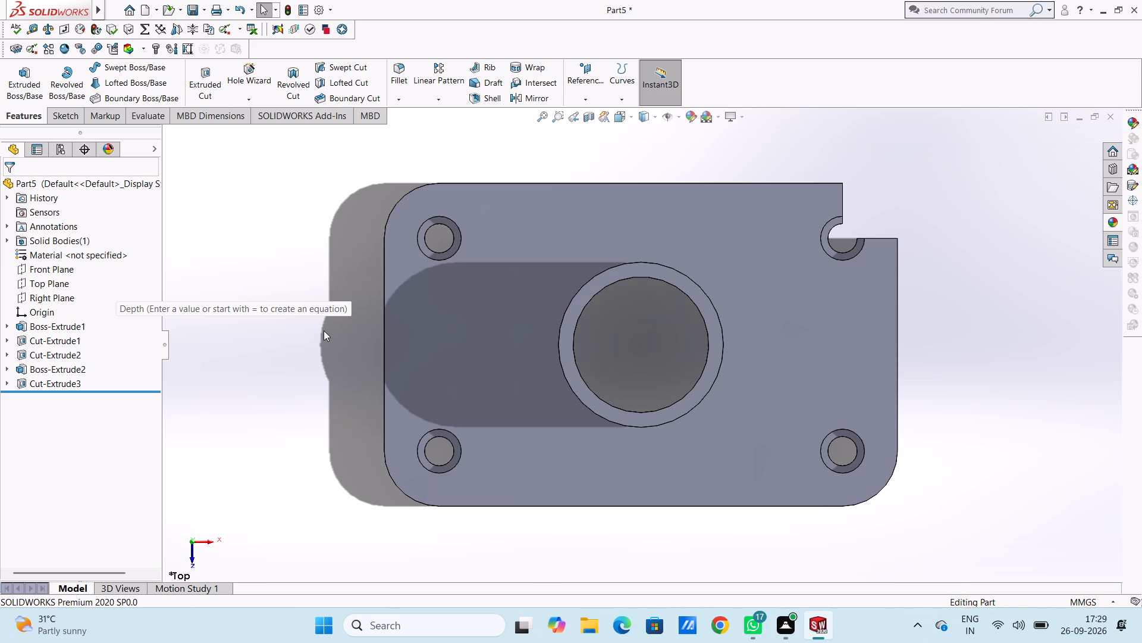
pyautogui.click(606, 277)
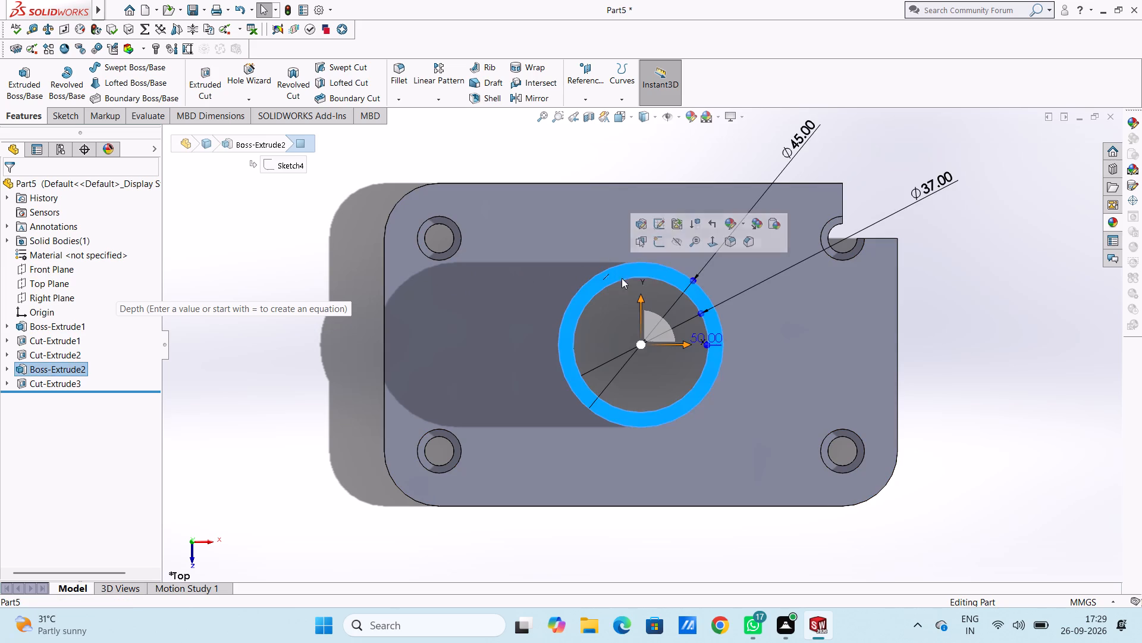
pyautogui.click(654, 243)
pyautogui.click(617, 144)
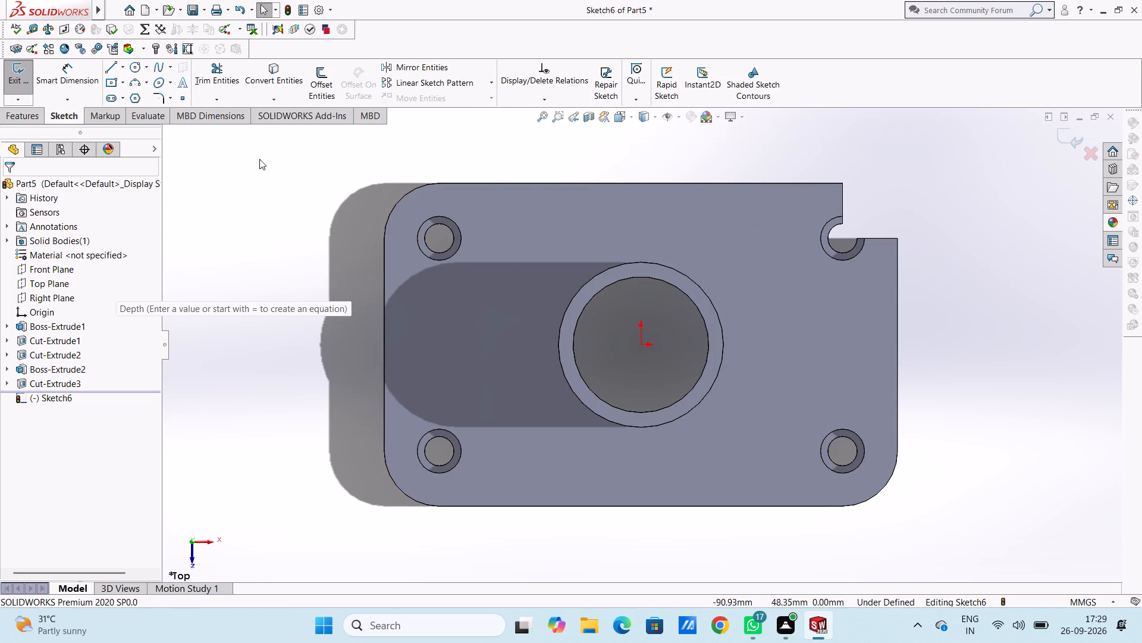
# Draw two circles centred on the origin, one matching the boss's inner edge at 18.5 mm radius and one of 25 mm radius.
pyautogui.click(136, 67)
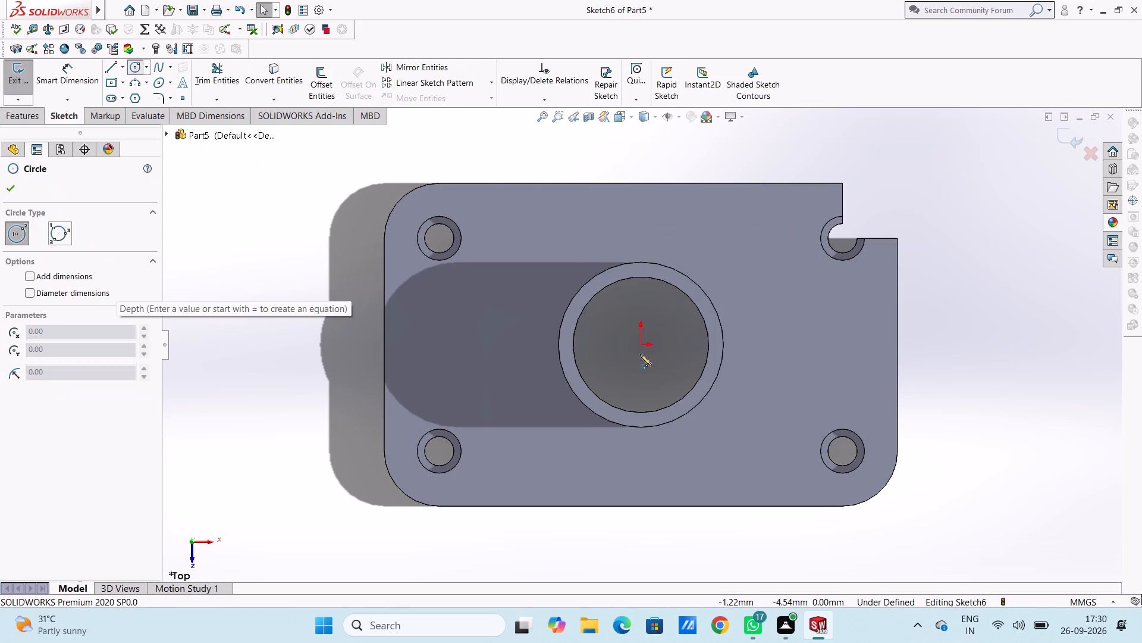
pyautogui.click(641, 346)
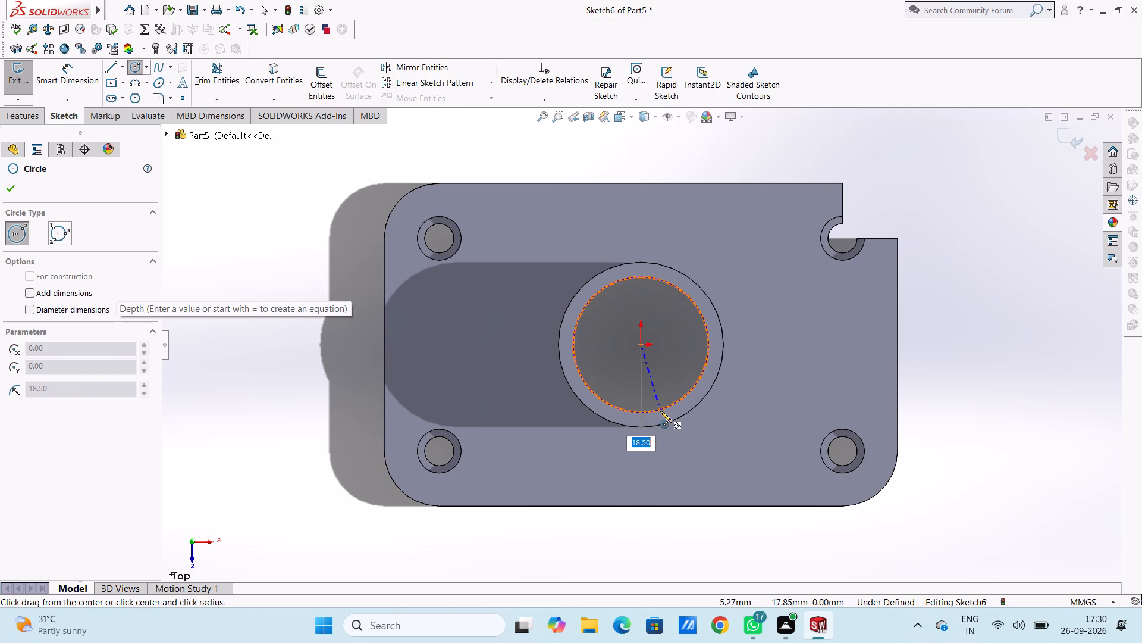
pyautogui.click(660, 411)
pyautogui.click(639, 344)
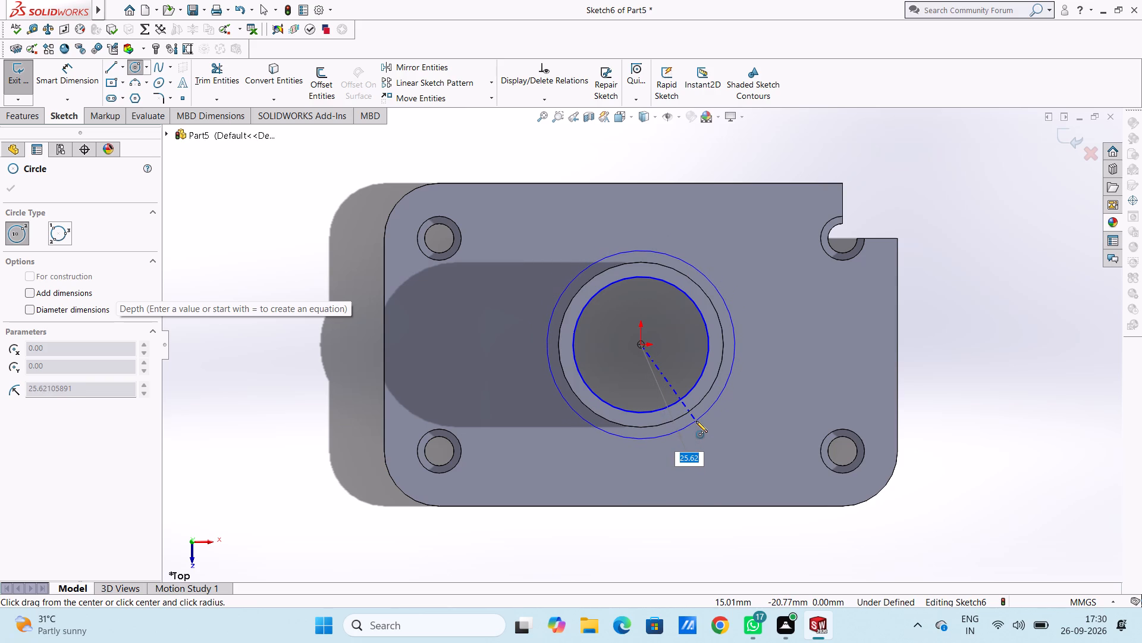
pyautogui.write('25')
pyautogui.press('Return')
pyautogui.press('Escape')
pyautogui.press('Escape')
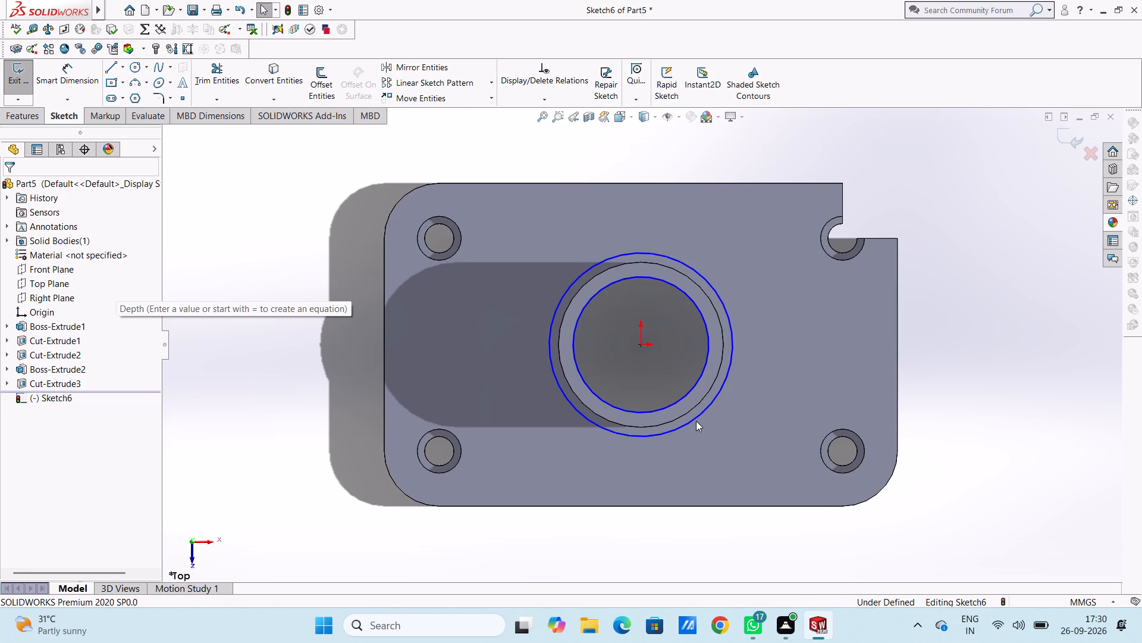
# Dimension the outer circle's diameter at 50 mm.
pyautogui.click(51, 82)
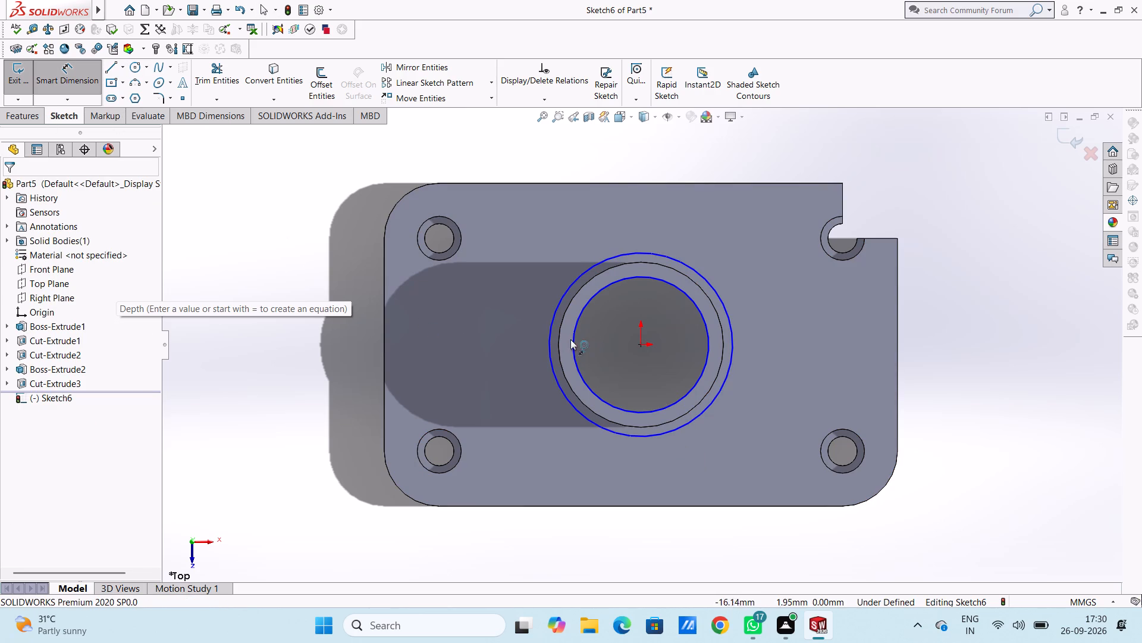
pyautogui.click(548, 347)
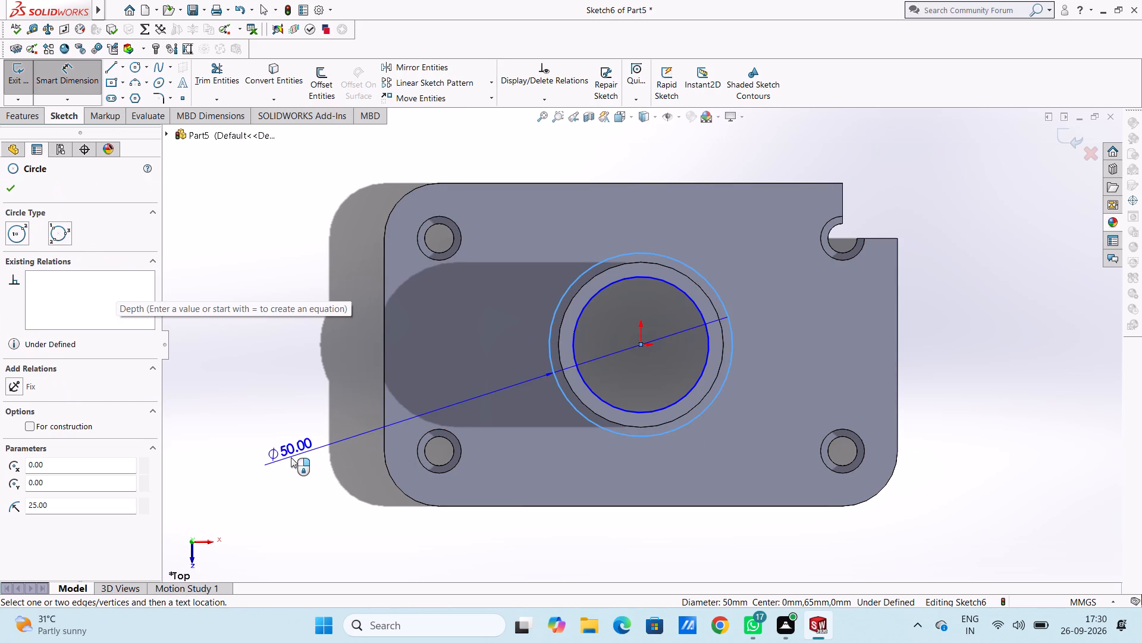
pyautogui.click(291, 457)
pyautogui.click(241, 440)
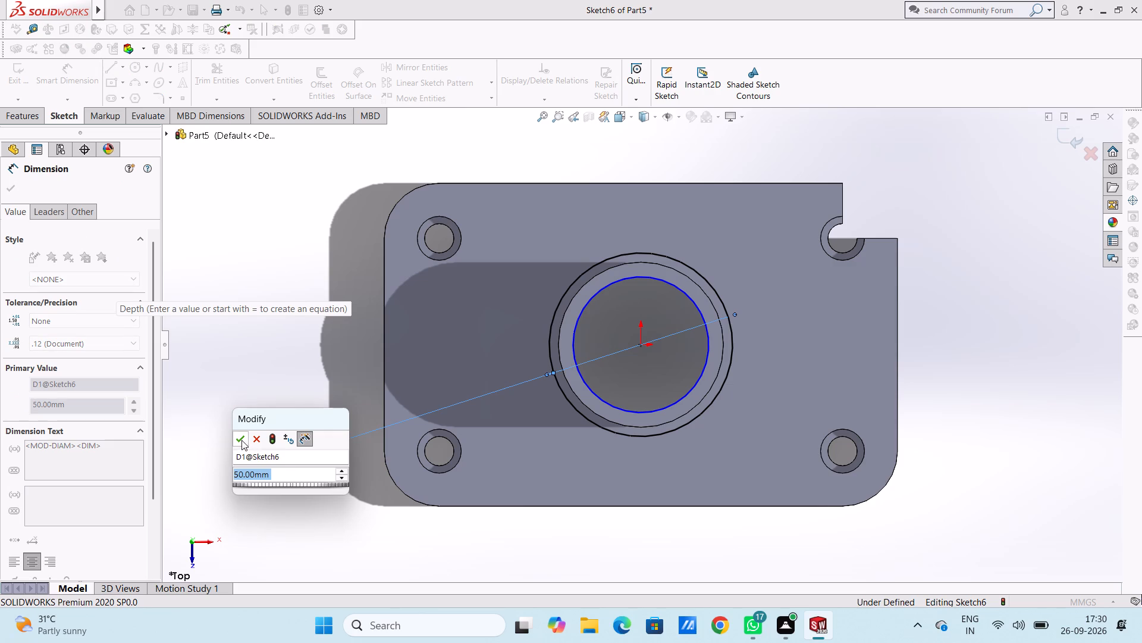
# Dimension the inner circle's diameter at 37 mm in the ring sketch on the boss's top face.
pyautogui.click(251, 387)
pyautogui.click(571, 340)
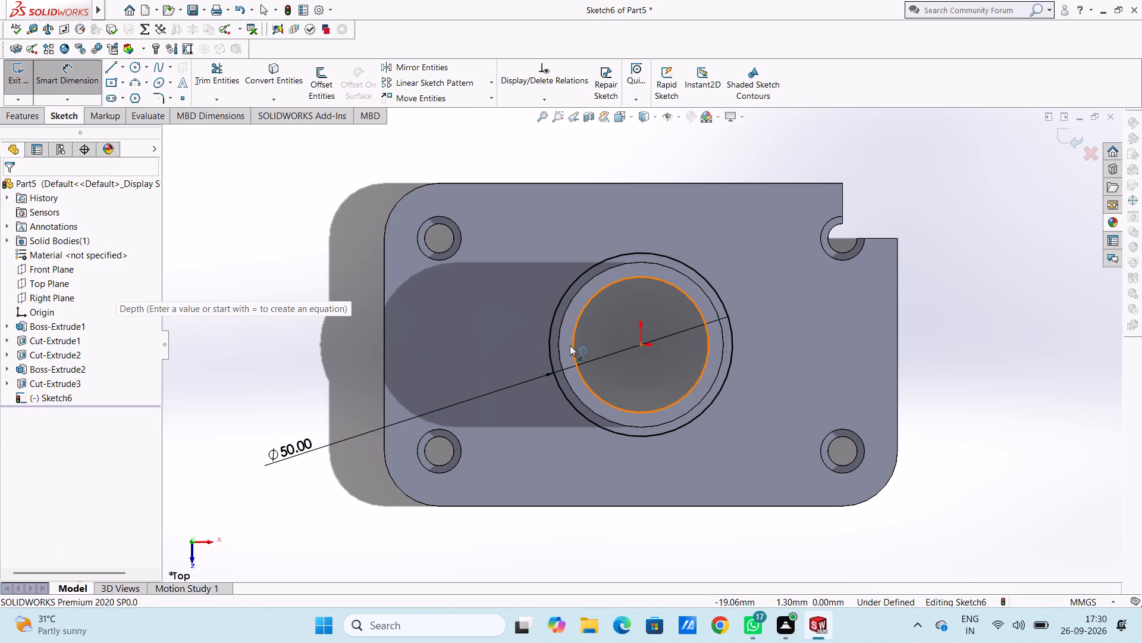
pyautogui.click(295, 553)
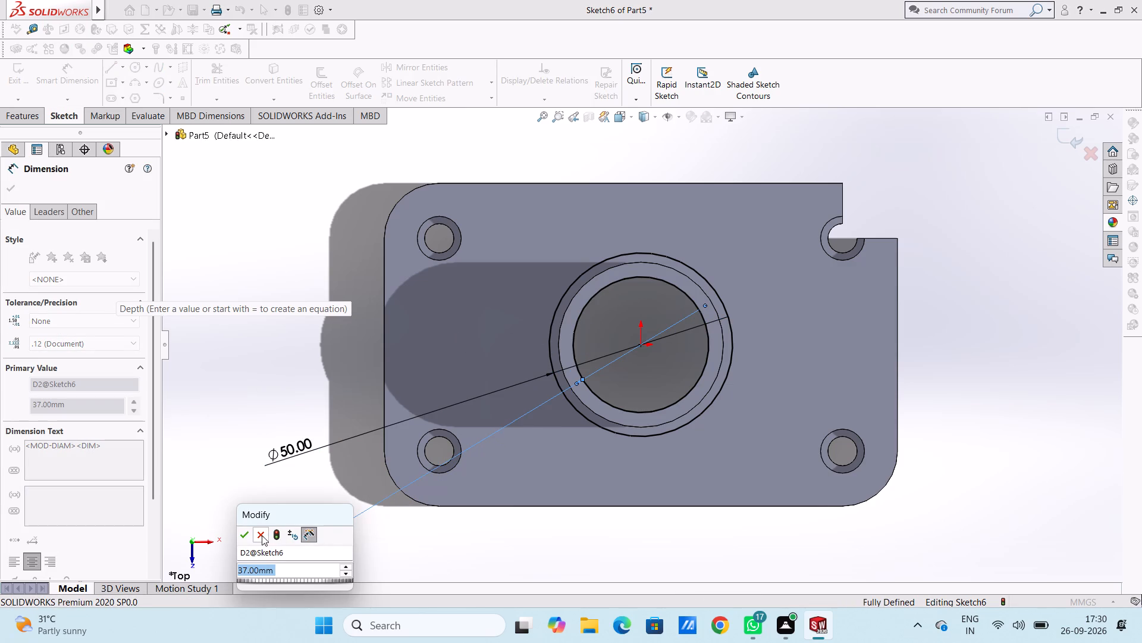
pyautogui.click(241, 530)
pyautogui.click(231, 447)
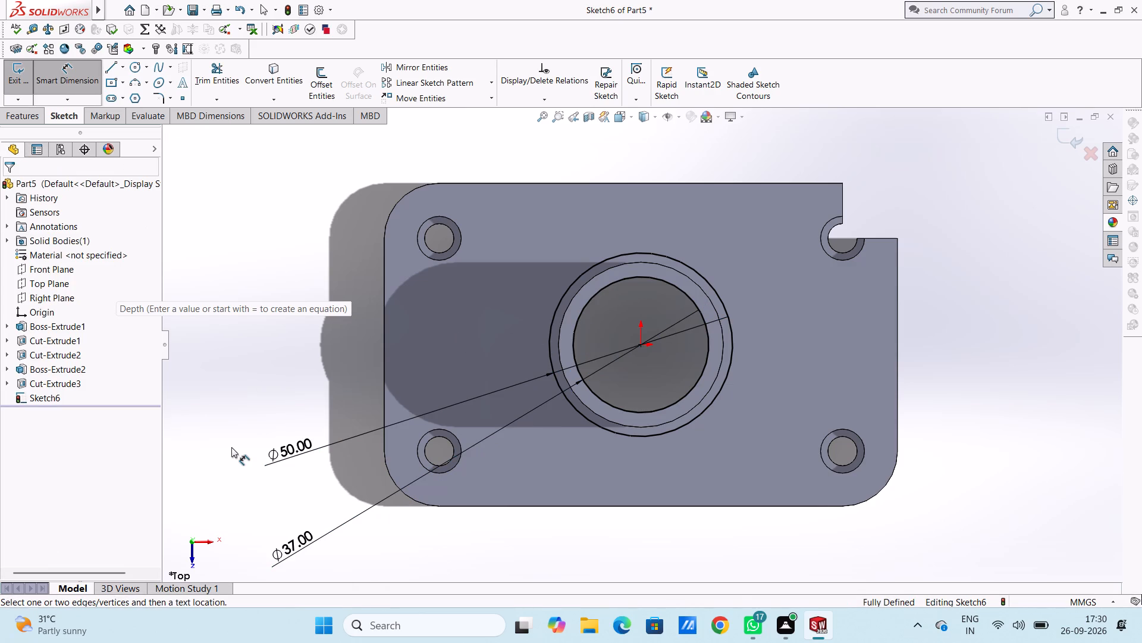
pyautogui.press('Escape')
pyautogui.press('Escape')
# Extrude the ring profile upward from the boss's top face to a blind depth of 40 mm.
pyautogui.click(21, 117)
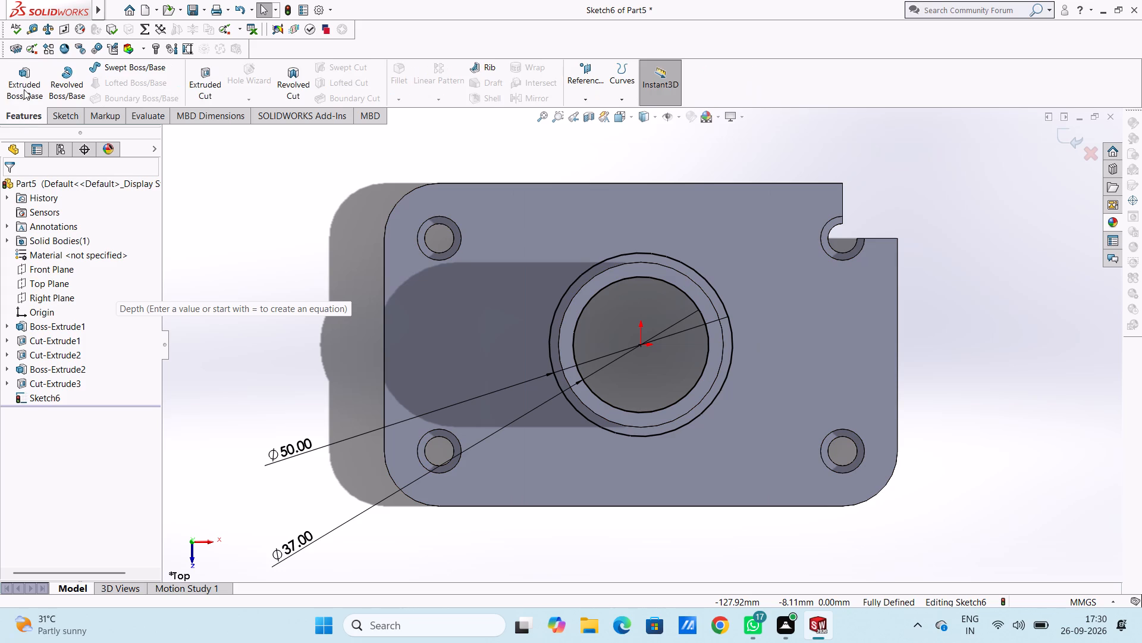
pyautogui.click(26, 78)
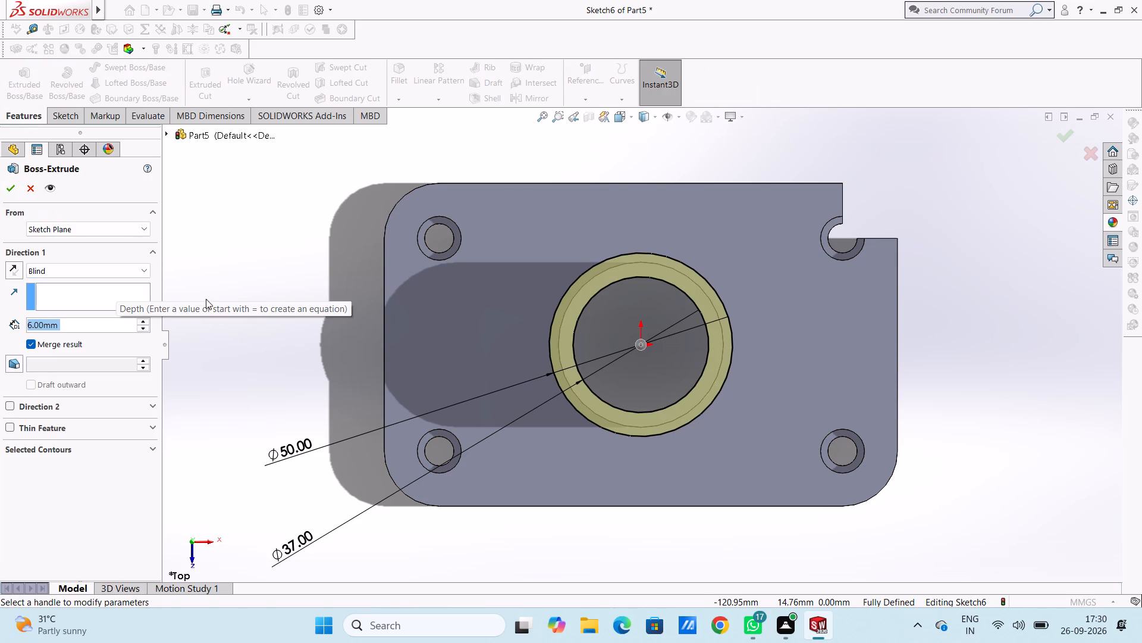
pyautogui.moveTo(272, 393); pyautogui.dragTo(271, 202, button='middle')
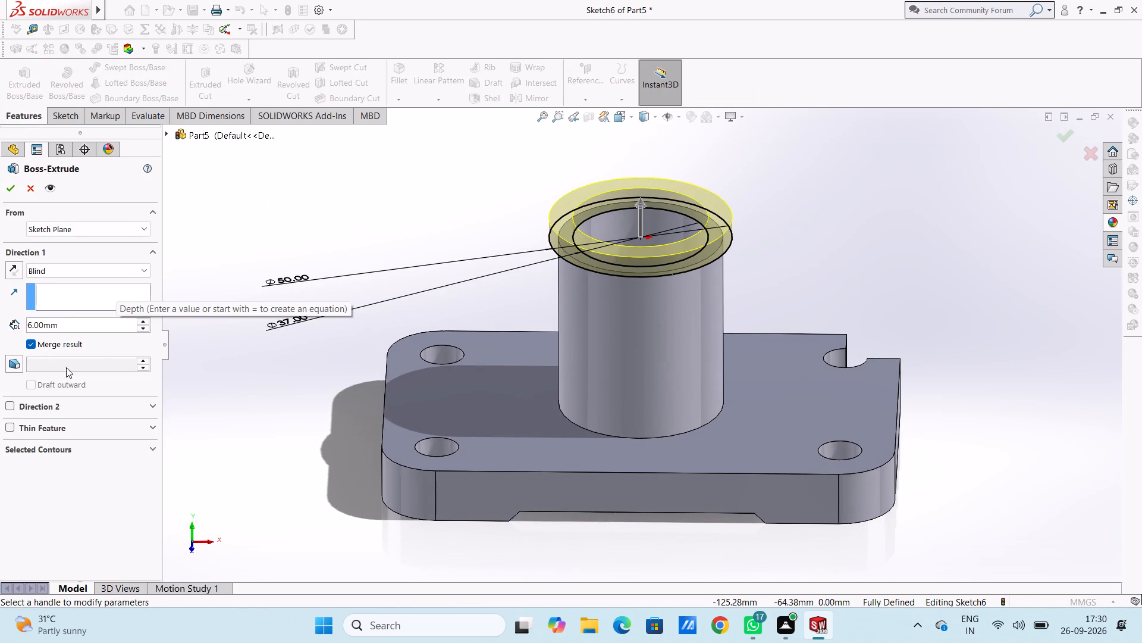
pyautogui.doubleClick(64, 324)
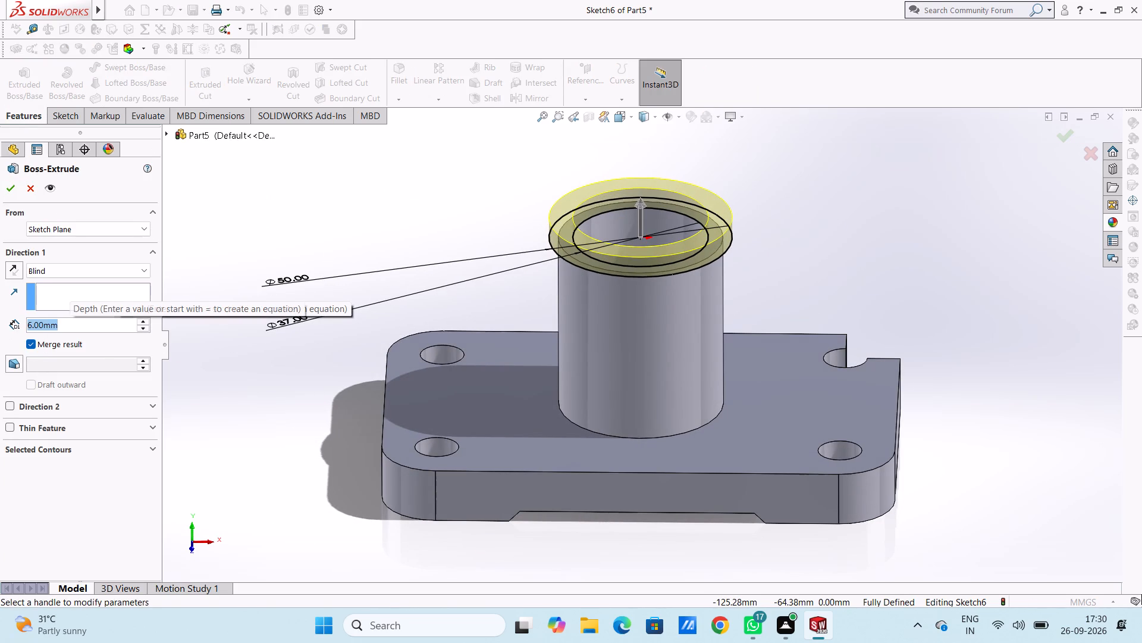
pyautogui.write('40')
pyautogui.press('Return')
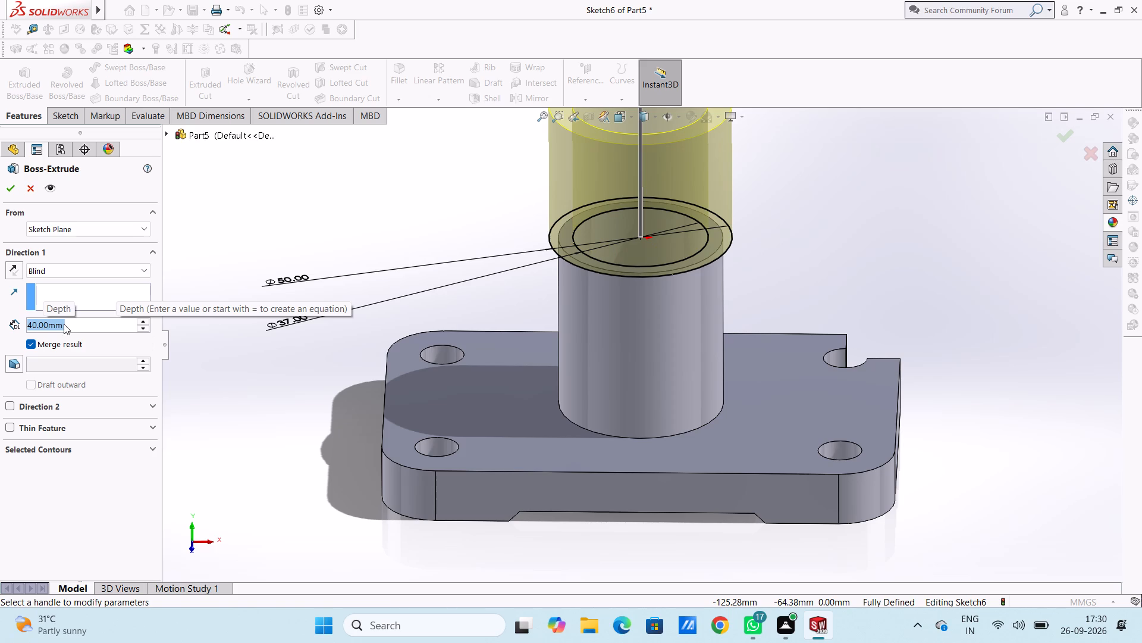
pyautogui.click(7, 188)
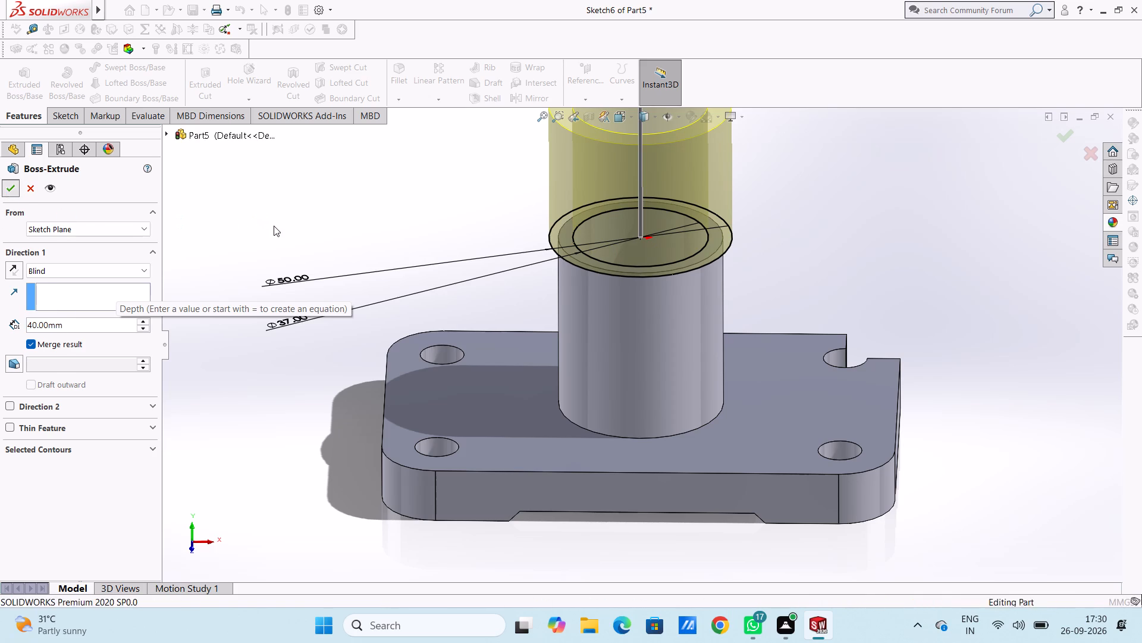
pyautogui.click(274, 226)
# Examine the extruded ring, the boss and the plate's underside from several angles.
pyautogui.scroll(4, 297, 248)
pyautogui.moveTo(378, 294); pyautogui.dragTo(374, 210, button='middle')
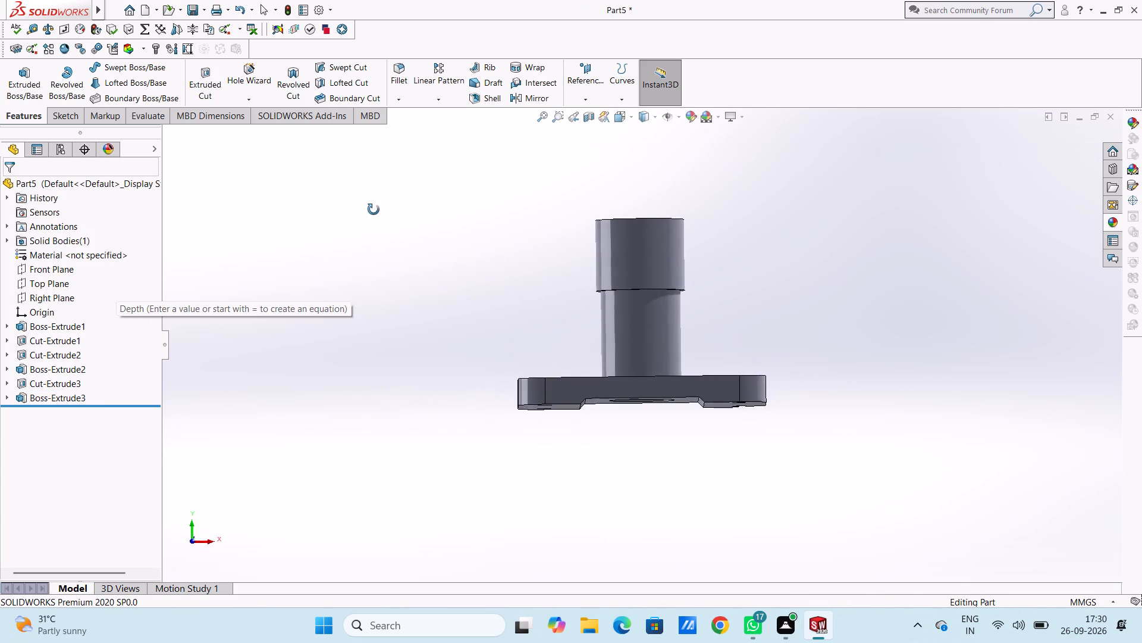
pyautogui.moveTo(374, 210); pyautogui.dragTo(354, 164, button='middle')
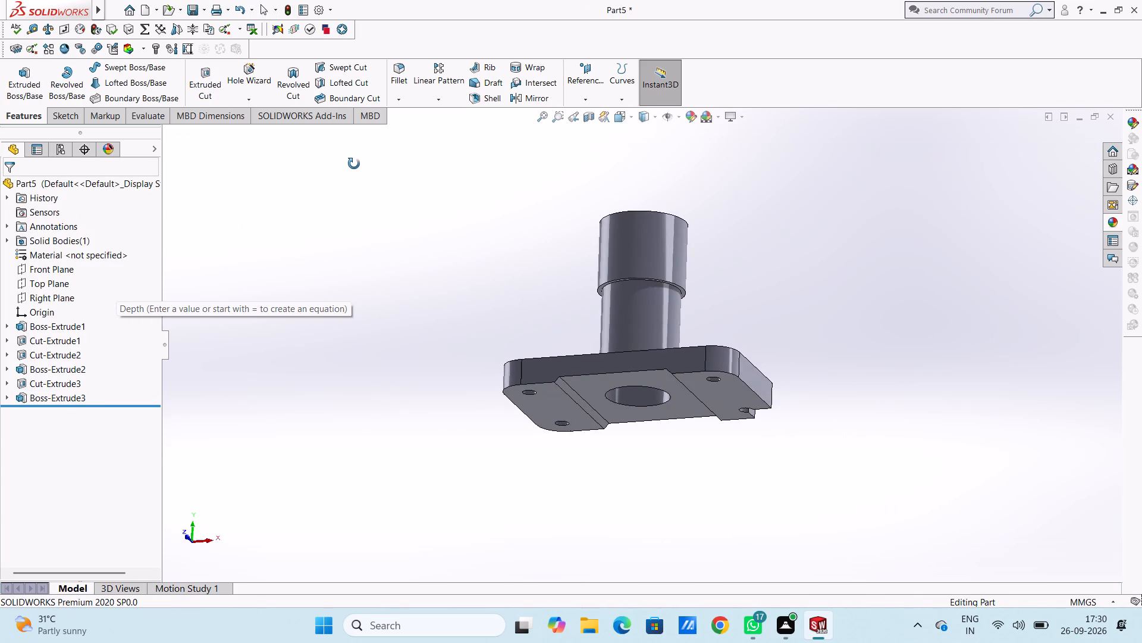
pyautogui.moveTo(354, 164); pyautogui.dragTo(368, 202, button='middle')
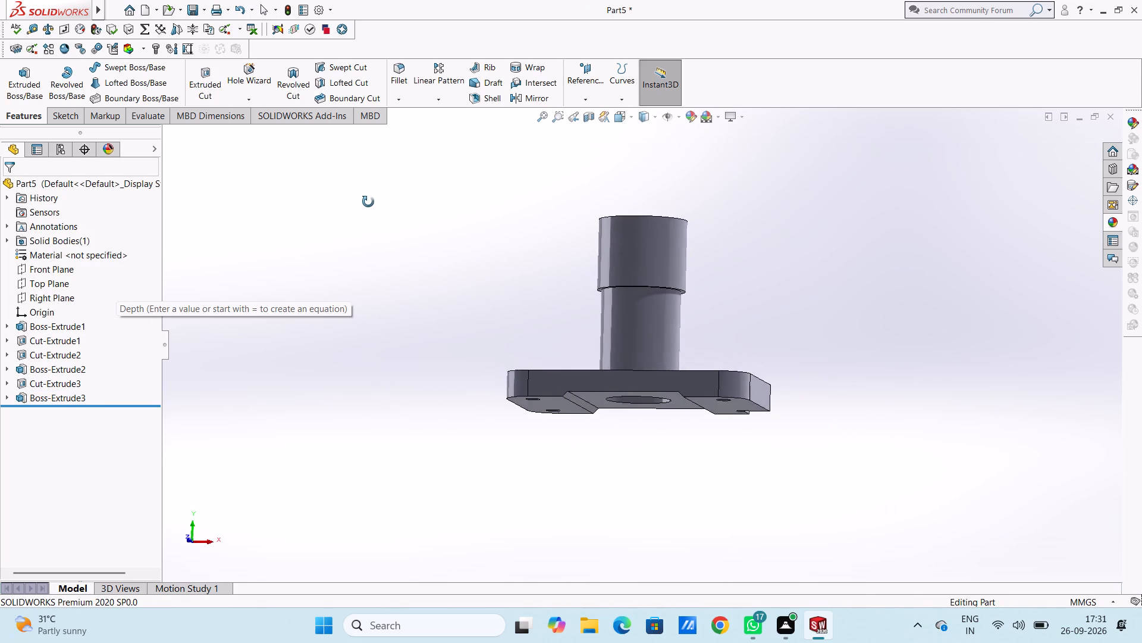
pyautogui.moveTo(368, 202); pyautogui.dragTo(375, 236, button='middle')
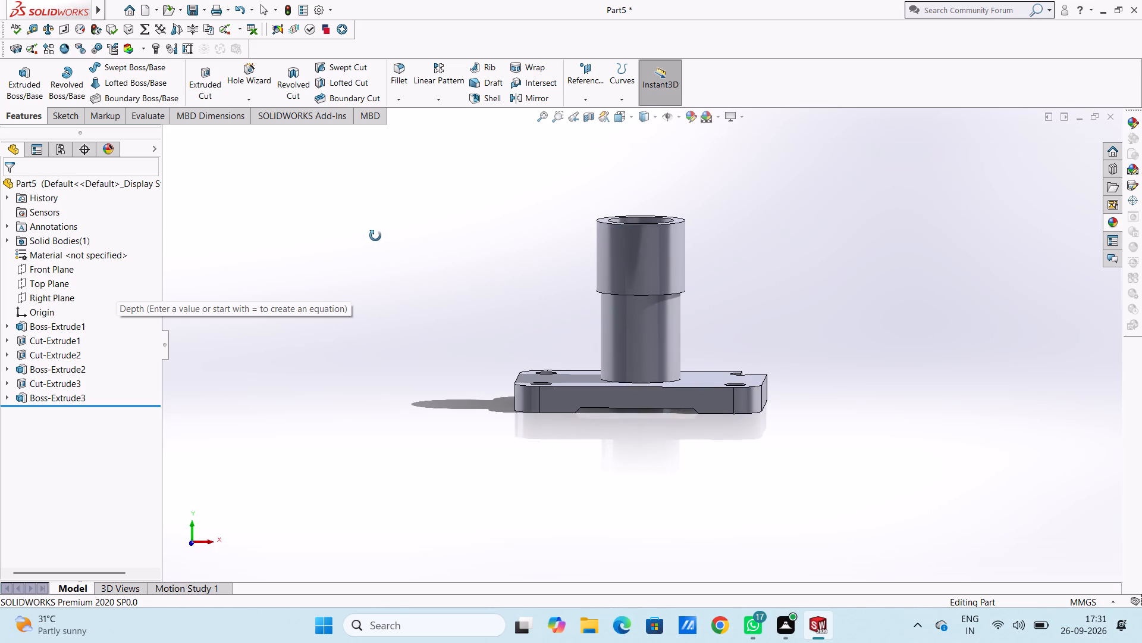
pyautogui.moveTo(375, 236); pyautogui.dragTo(371, 236, button='middle')
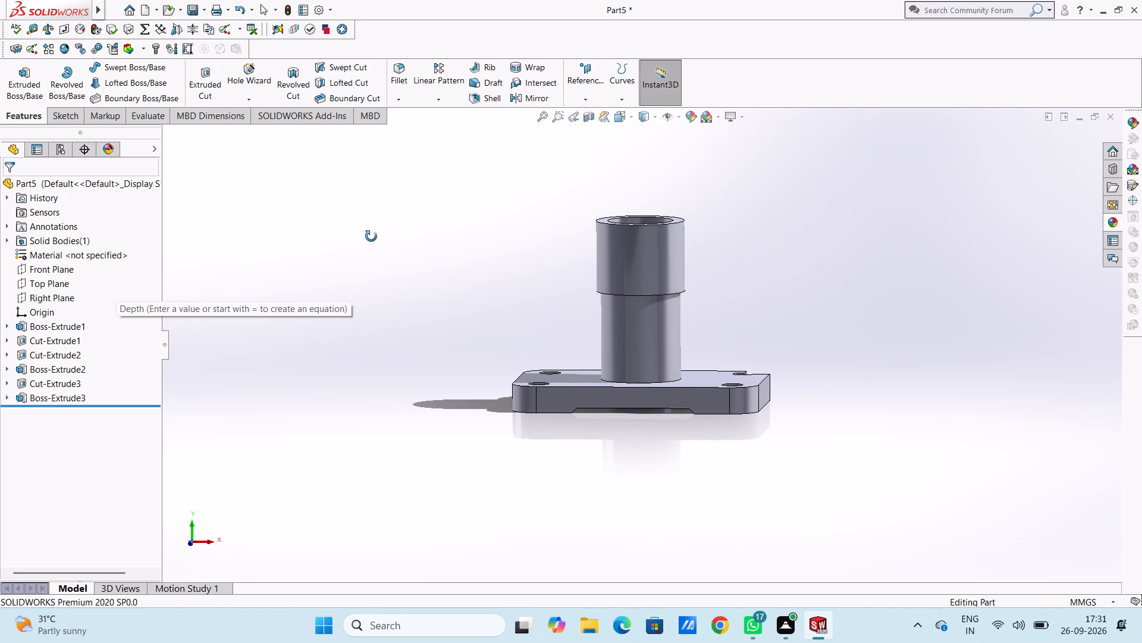
pyautogui.moveTo(371, 236); pyautogui.dragTo(371, 238, button='middle')
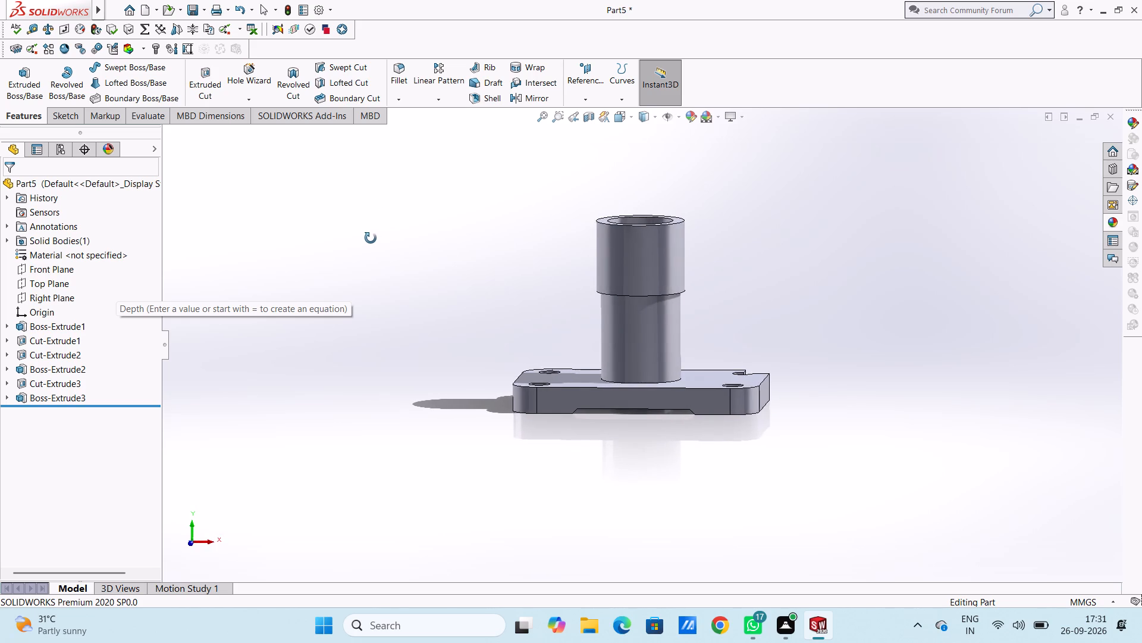
pyautogui.moveTo(371, 238); pyautogui.dragTo(377, 244, button='middle')
# Start a reference plane with the Top Plane as its first reference, seen in the Front view.
pyautogui.hotkey('ctrl', '1')
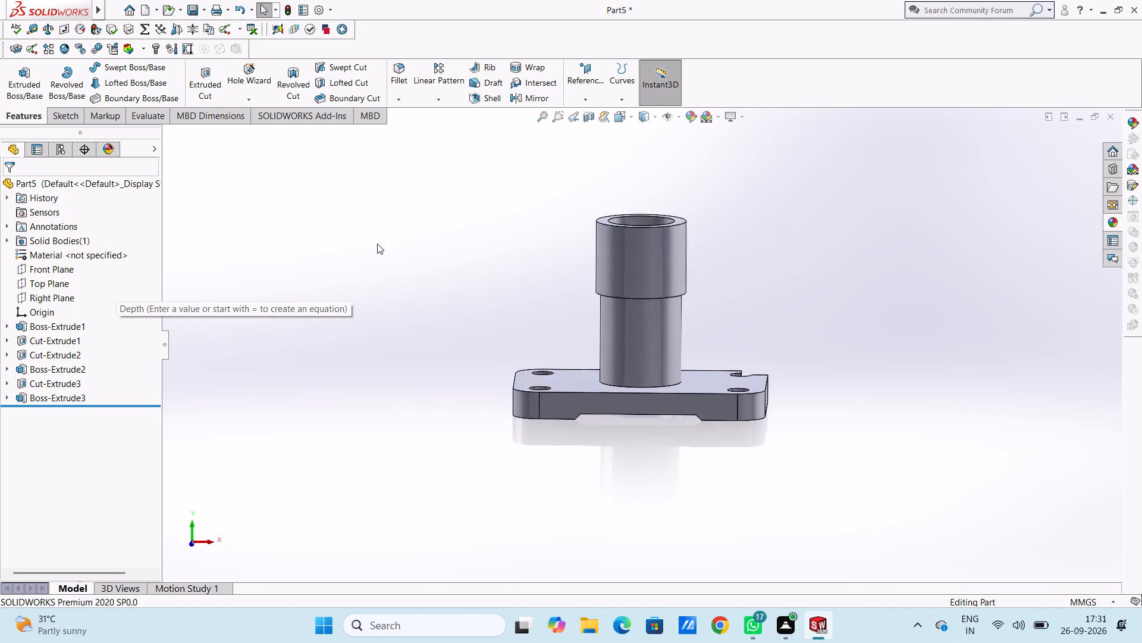
pyautogui.scroll(2, 377, 244)
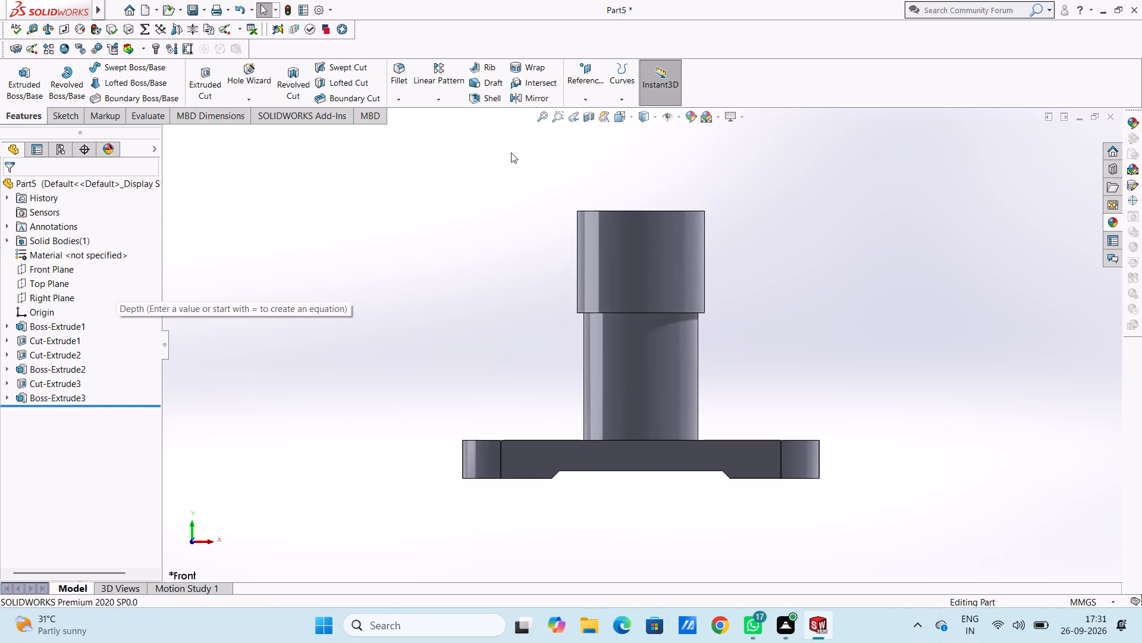
pyautogui.click(591, 65)
pyautogui.click(598, 114)
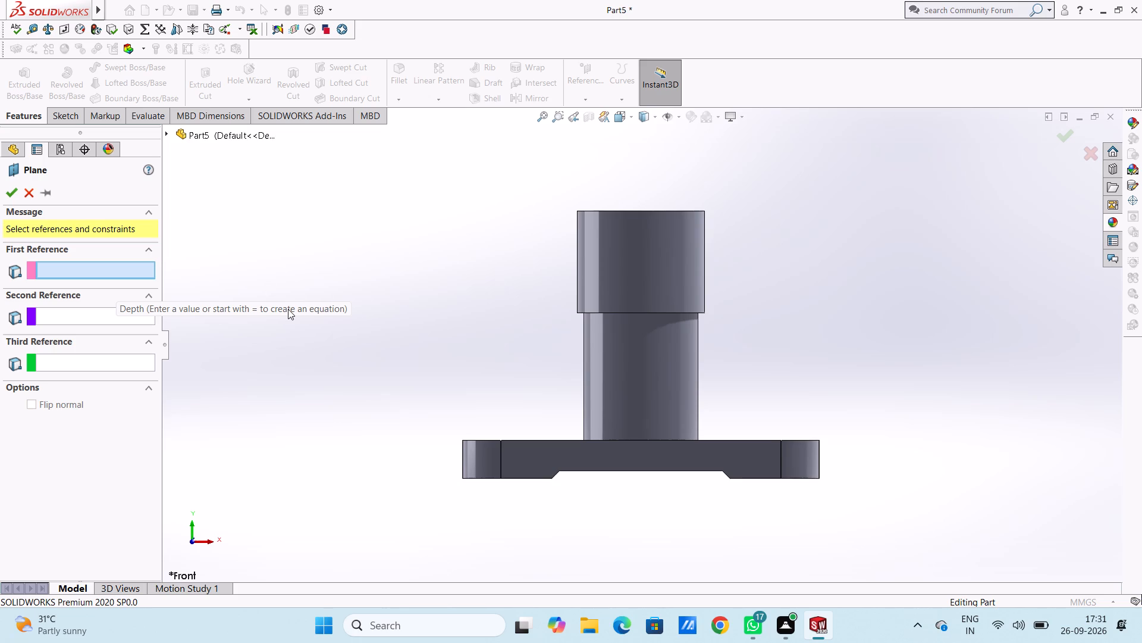
pyautogui.click(198, 135)
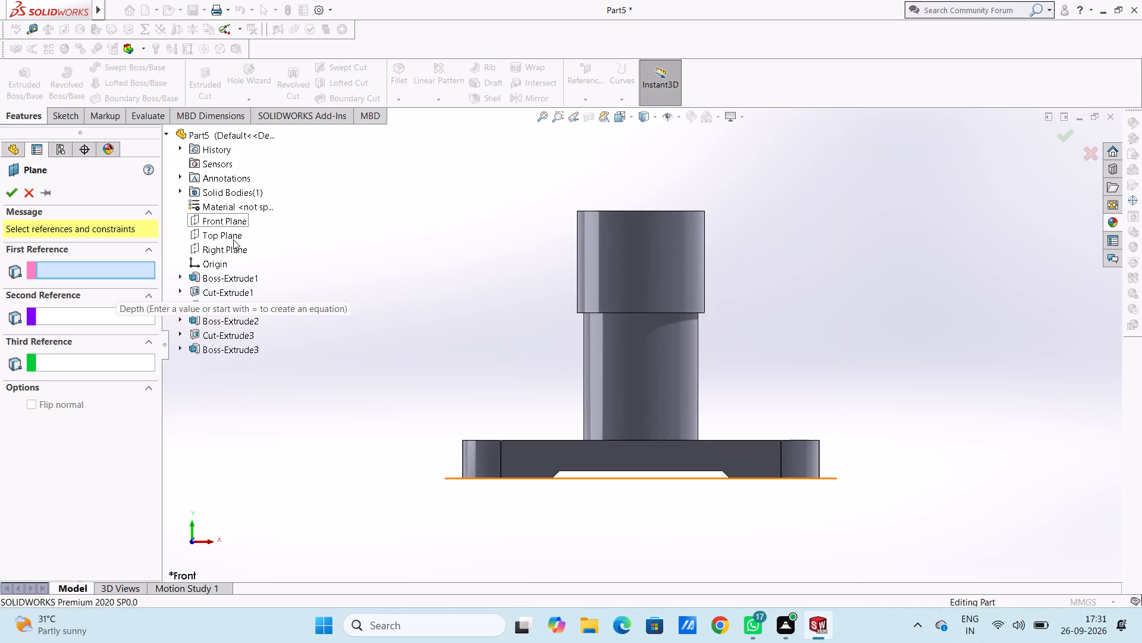
pyautogui.click(233, 239)
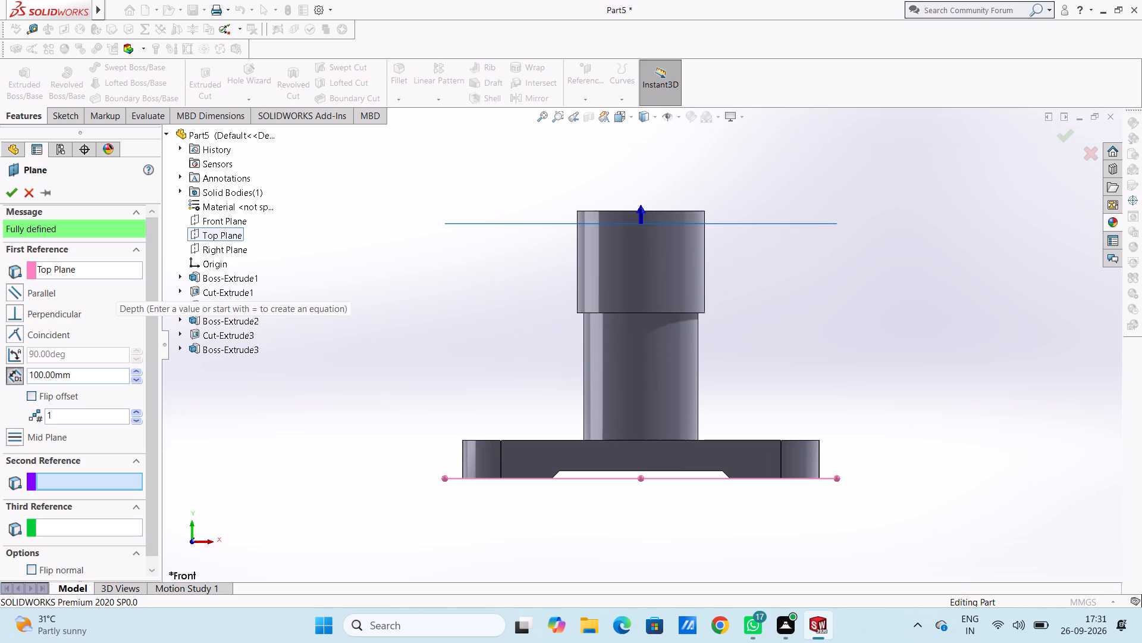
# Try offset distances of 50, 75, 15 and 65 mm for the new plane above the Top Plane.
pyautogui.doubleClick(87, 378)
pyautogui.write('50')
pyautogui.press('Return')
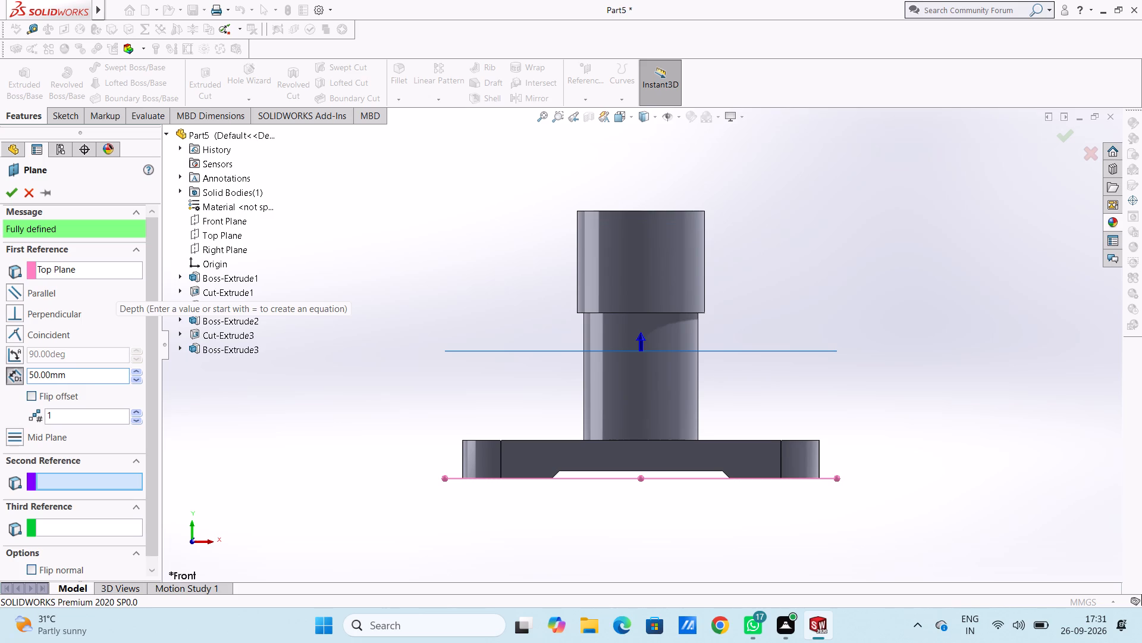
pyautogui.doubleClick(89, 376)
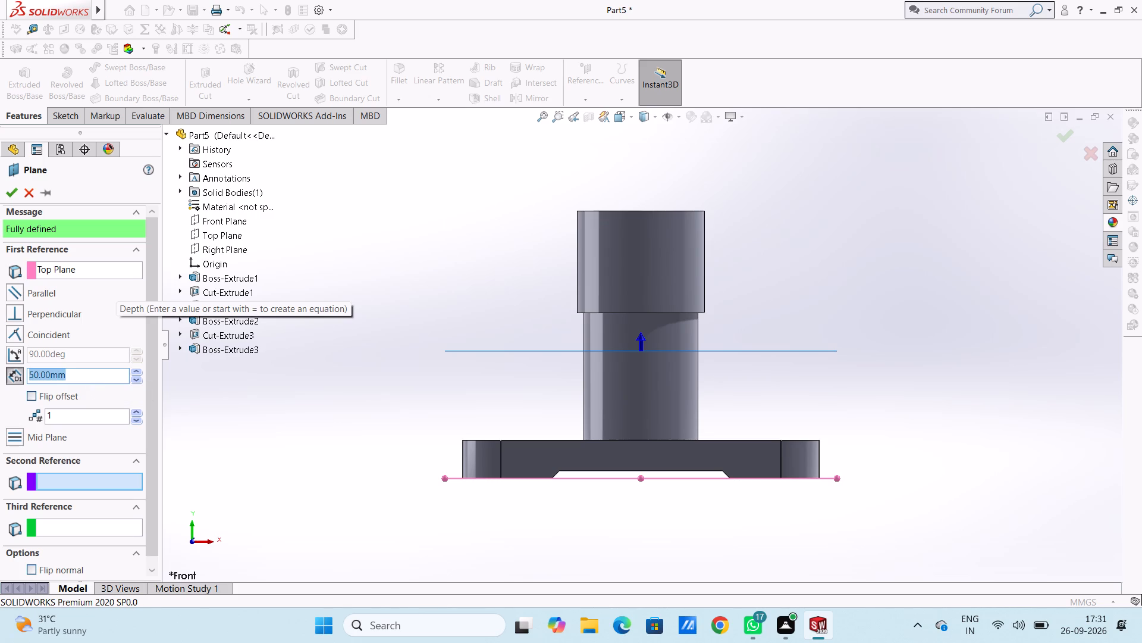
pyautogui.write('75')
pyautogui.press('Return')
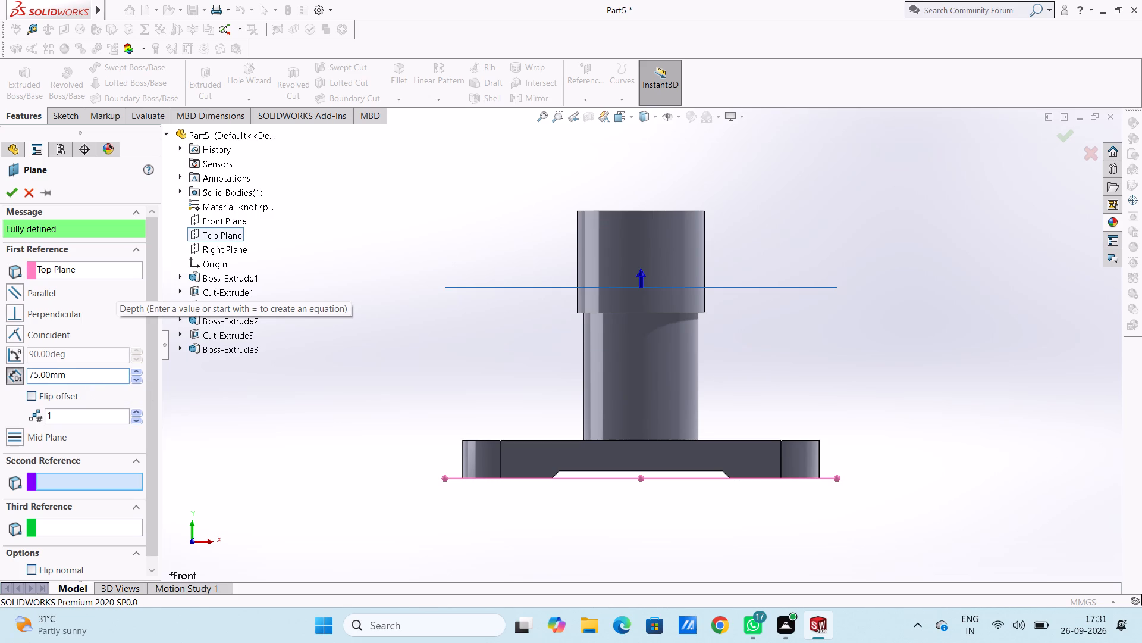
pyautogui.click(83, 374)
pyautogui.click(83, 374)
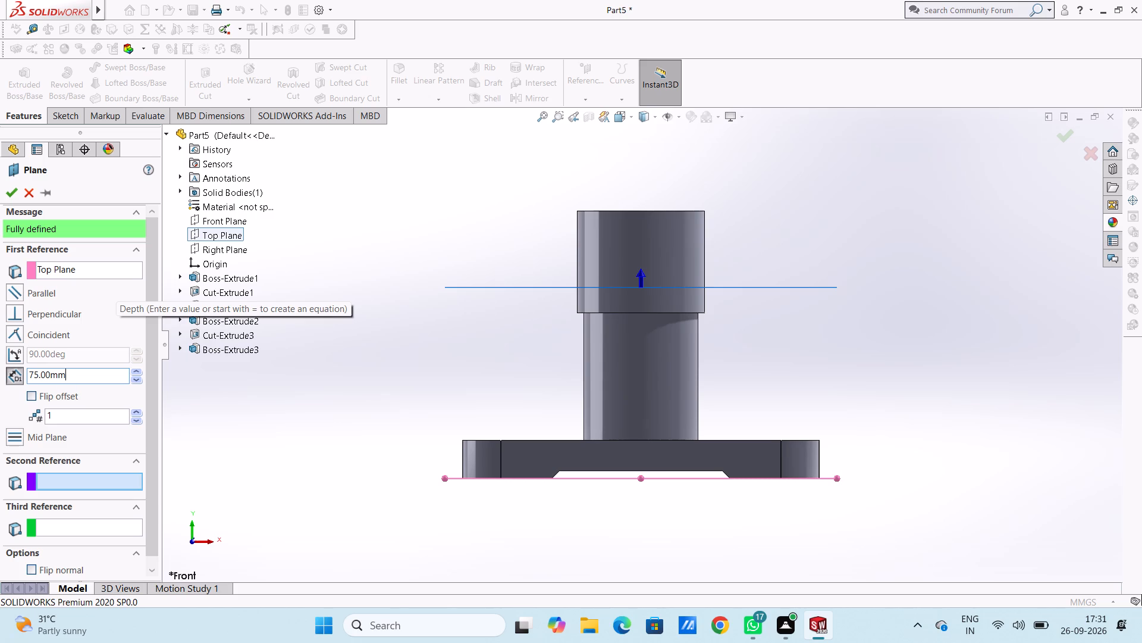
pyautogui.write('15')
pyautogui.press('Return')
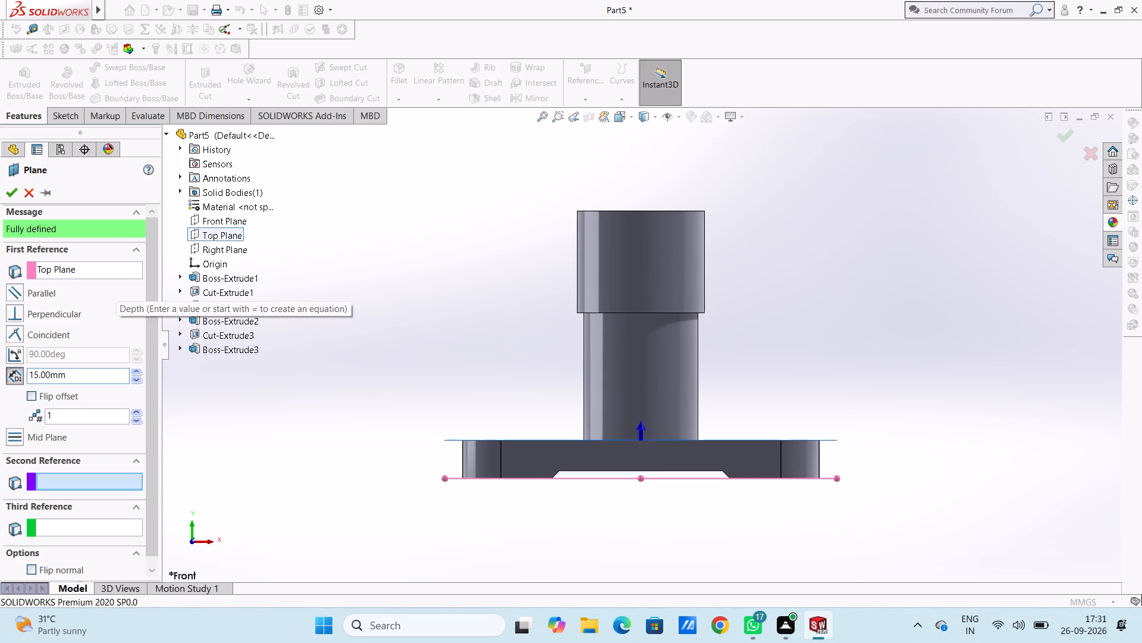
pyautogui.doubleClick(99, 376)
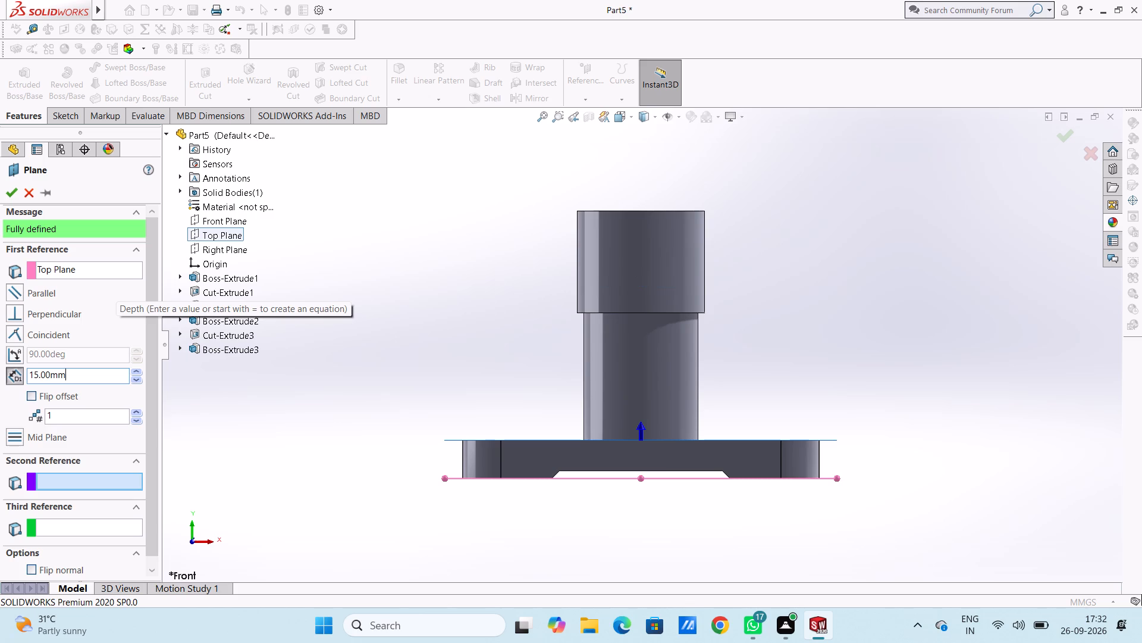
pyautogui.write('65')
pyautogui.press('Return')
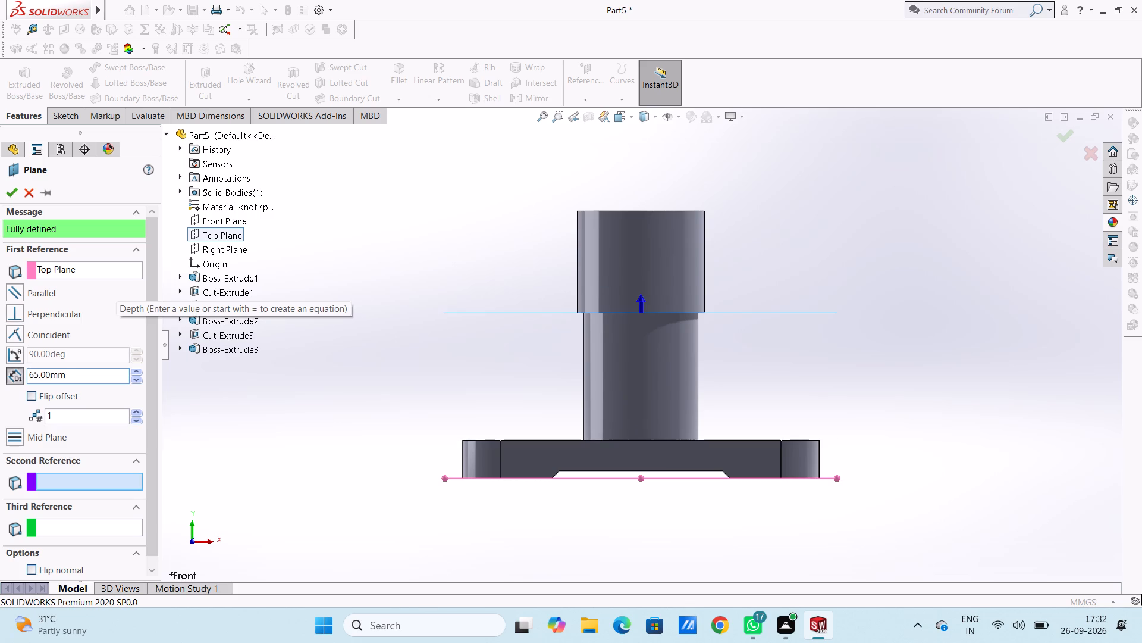
# Set the plane's offset from the Top Plane to 85 mm and create the plane.
pyautogui.doubleClick(111, 376)
pyautogui.write('85')
pyautogui.press('Return')
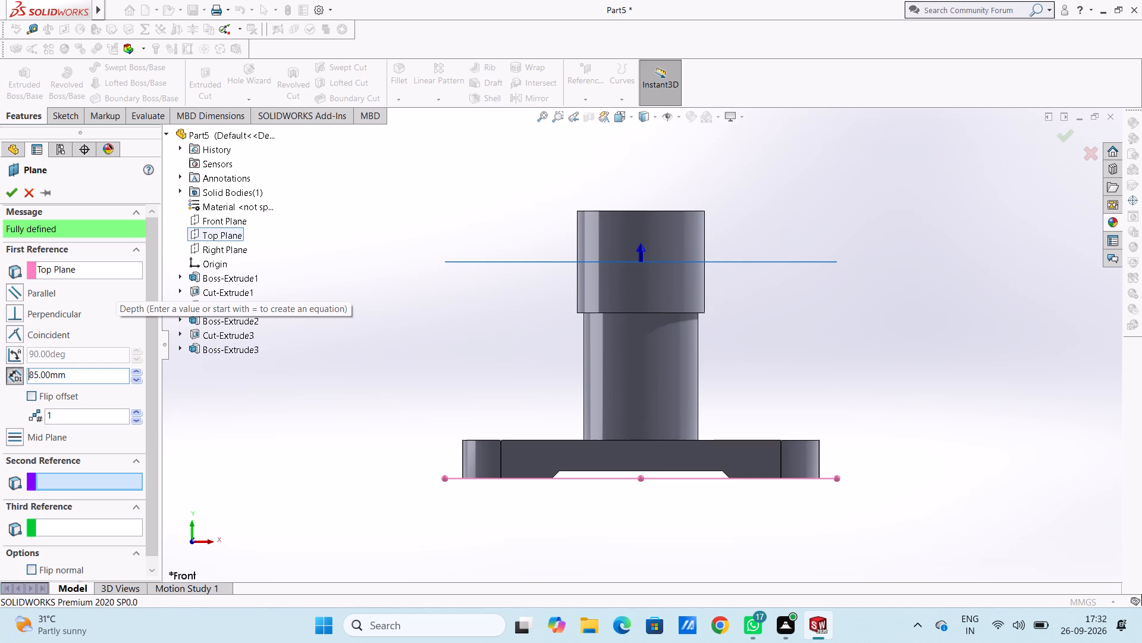
pyautogui.click(4, 187)
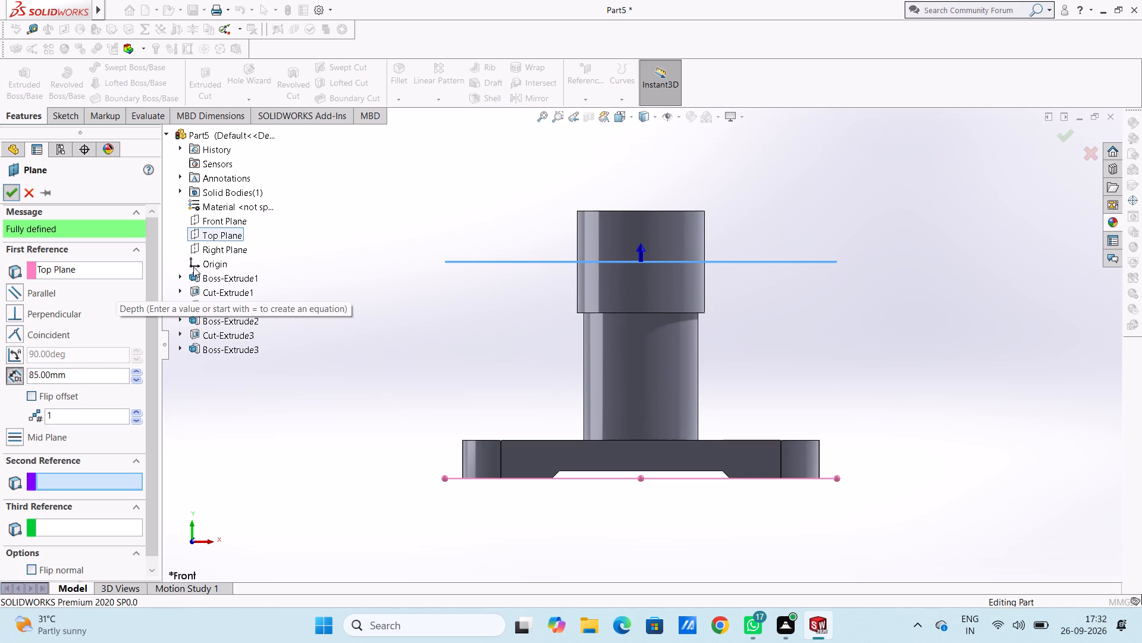
pyautogui.click(346, 285)
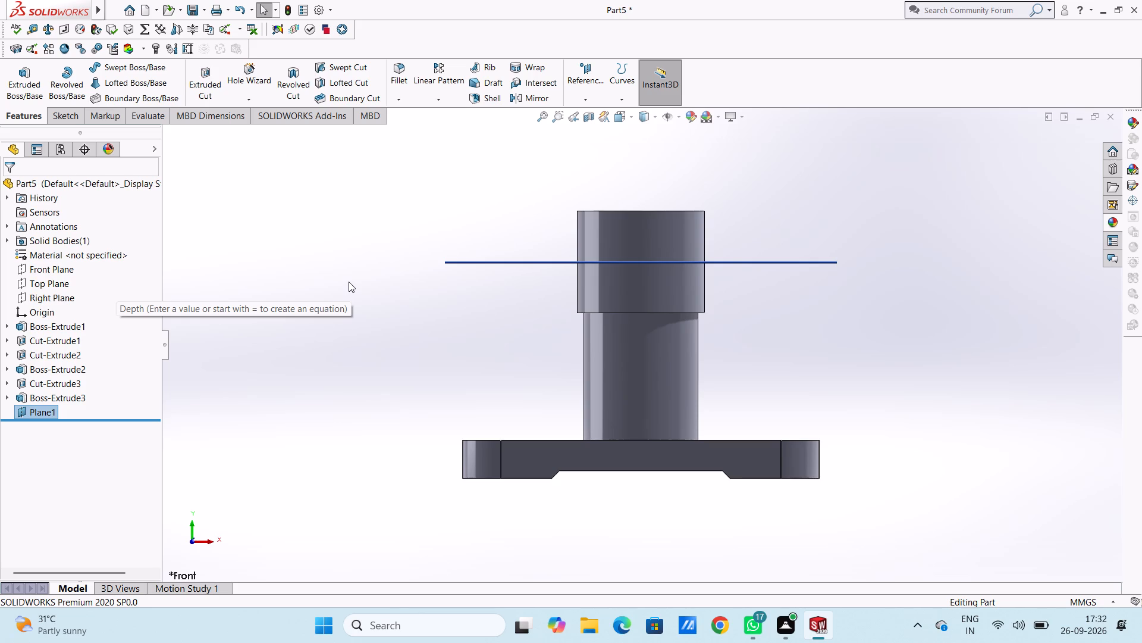
# Start a new sketch on the 85 mm offset plane, seen in the Top view.
pyautogui.hotkey('ctrl', '5')
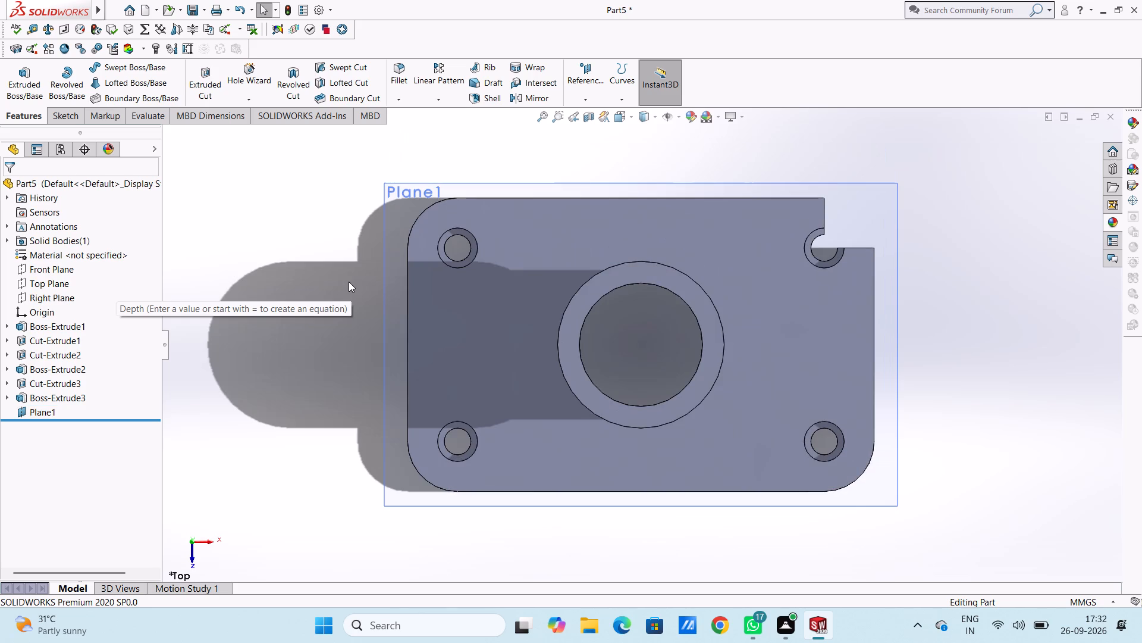
pyautogui.click(881, 219)
pyautogui.click(931, 185)
pyautogui.click(855, 151)
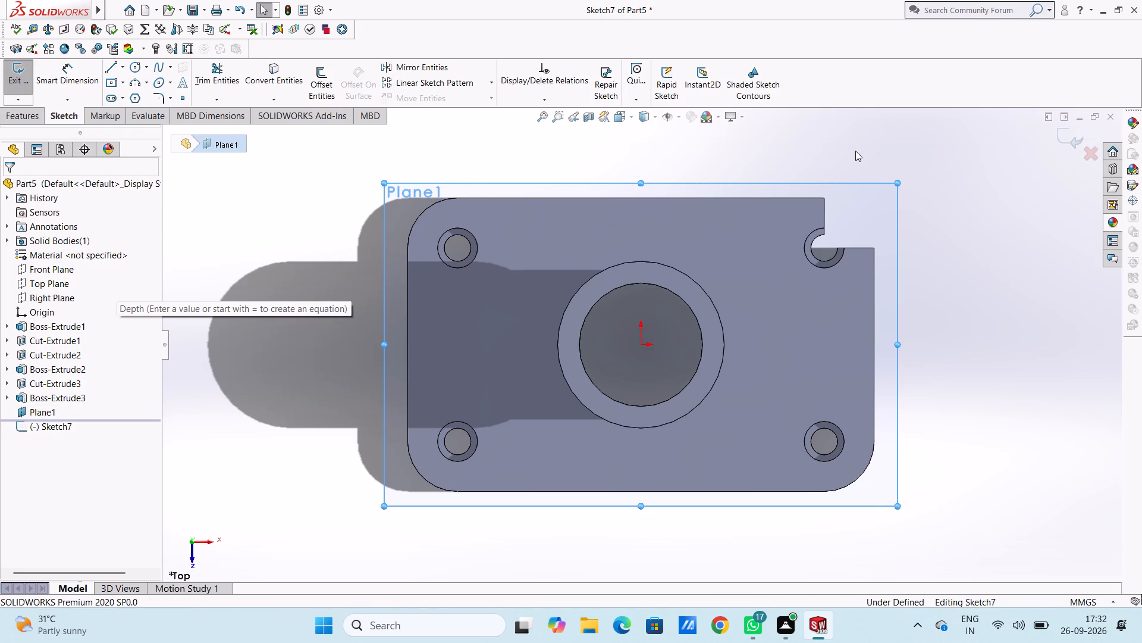
# Sketch two concentric circles of 15 mm and 10 mm radius beyond the plate's notched end, level with the origin and about 89 mm from it.
pyautogui.click(135, 69)
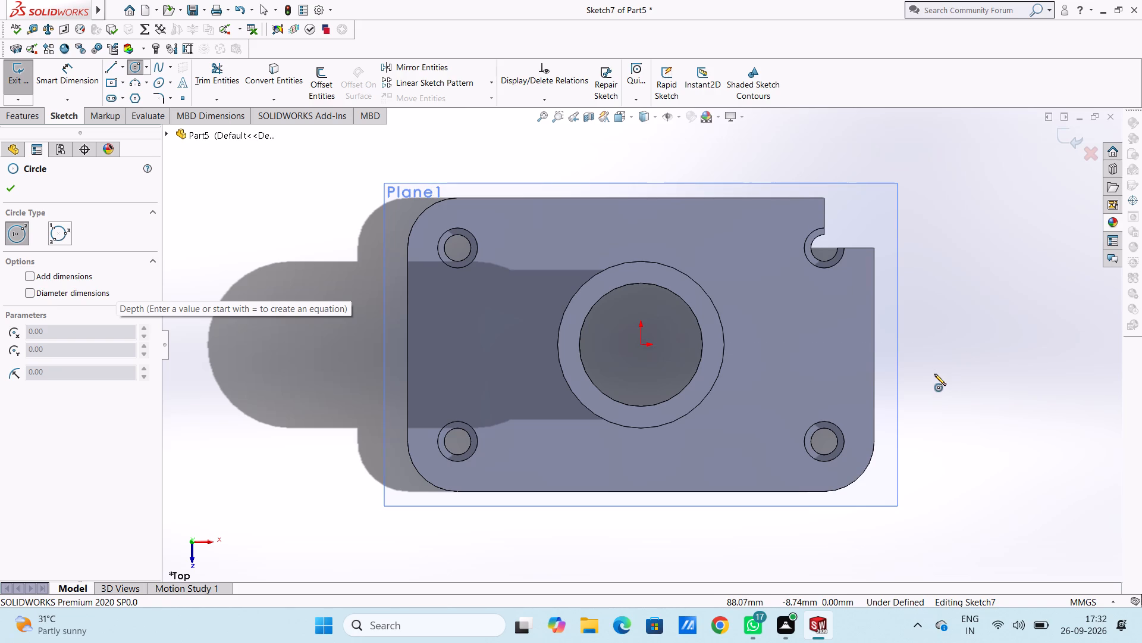
pyautogui.click(939, 344)
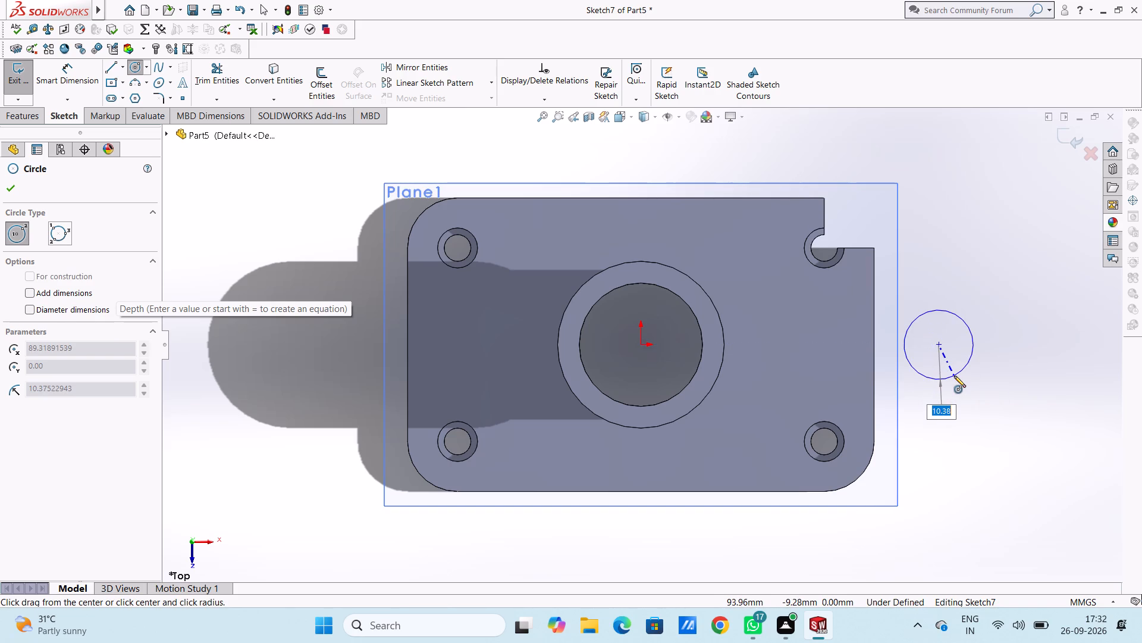
pyautogui.write('15')
pyautogui.press('Return')
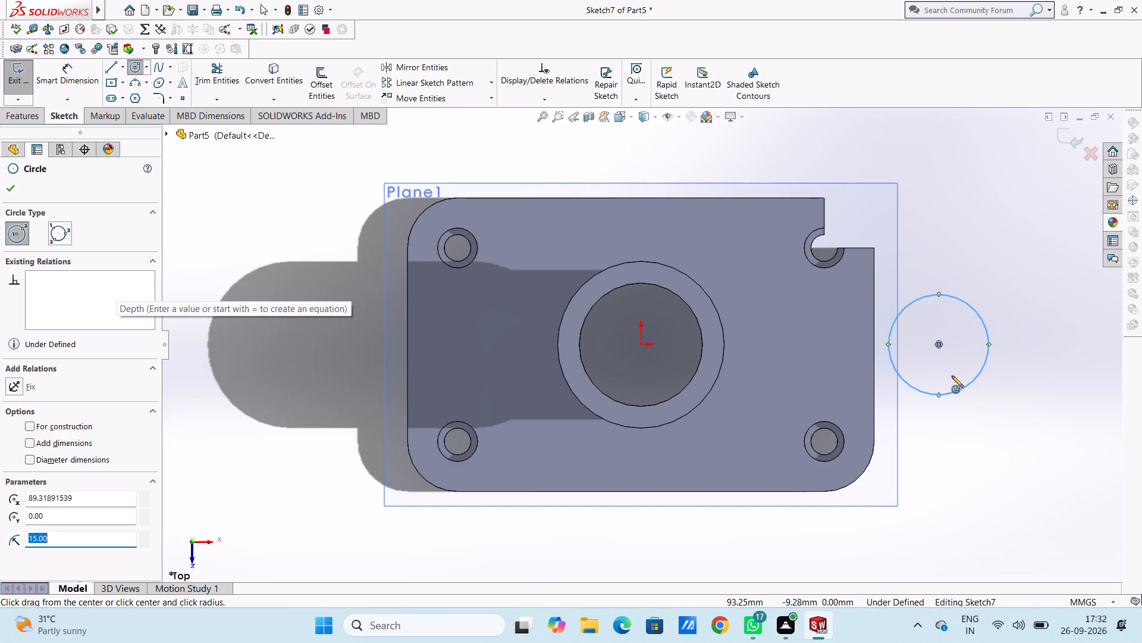
pyautogui.click(939, 342)
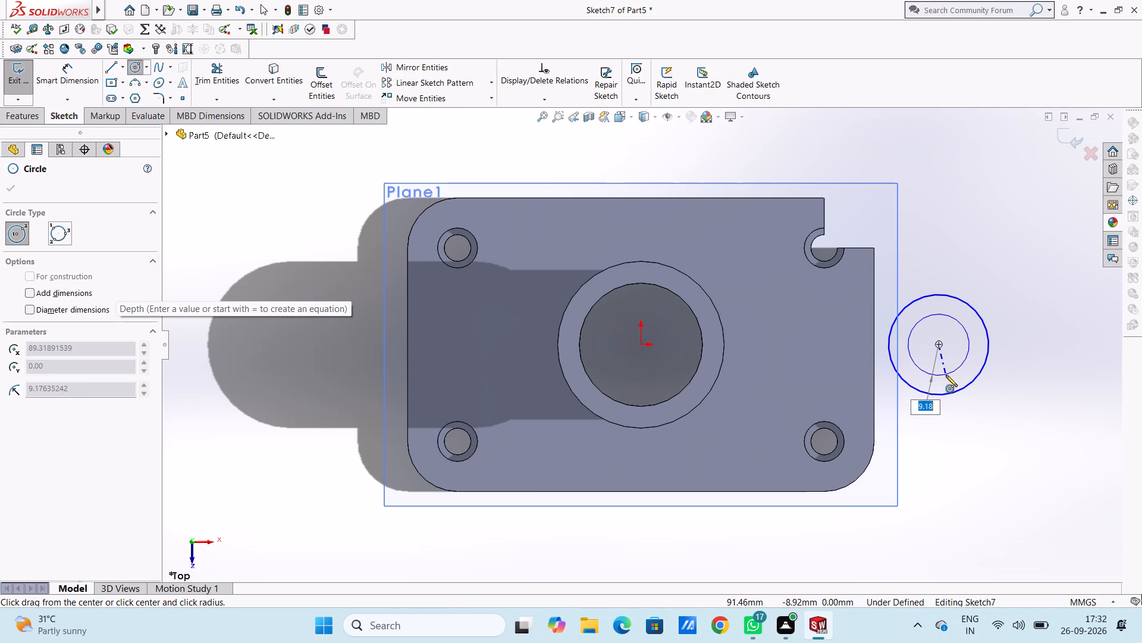
pyautogui.write('10')
pyautogui.press('Return')
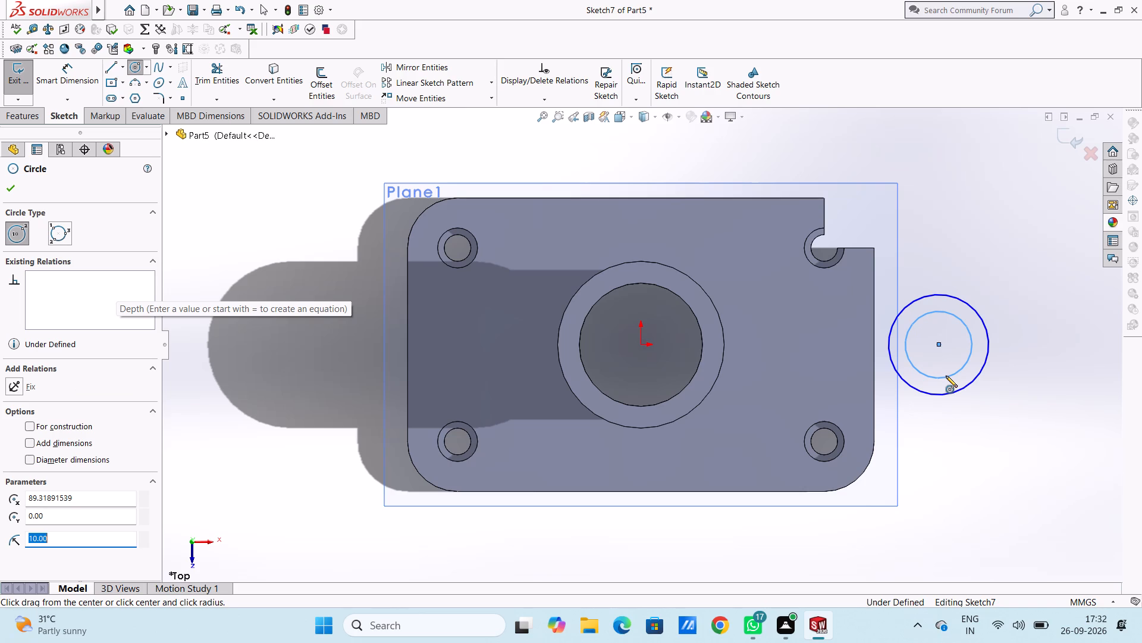
pyautogui.press('Escape')
pyautogui.press('Escape')
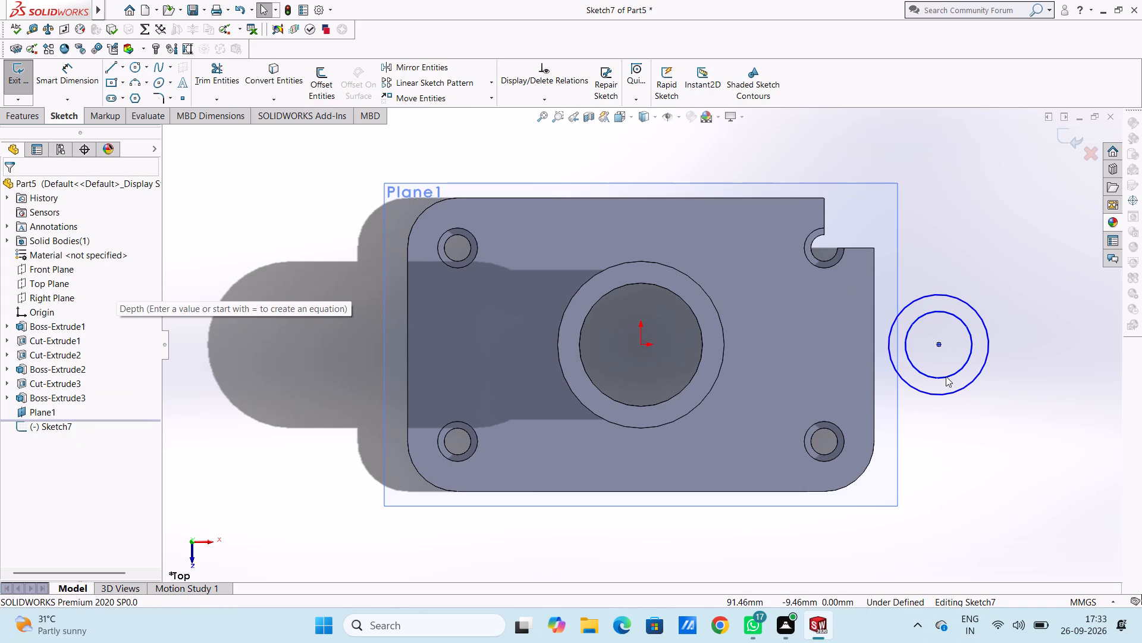
# Dimension the outer circle's diameter at 30 mm and set the inner circle's diameter to 15 mm.
pyautogui.scroll(3, 946, 376)
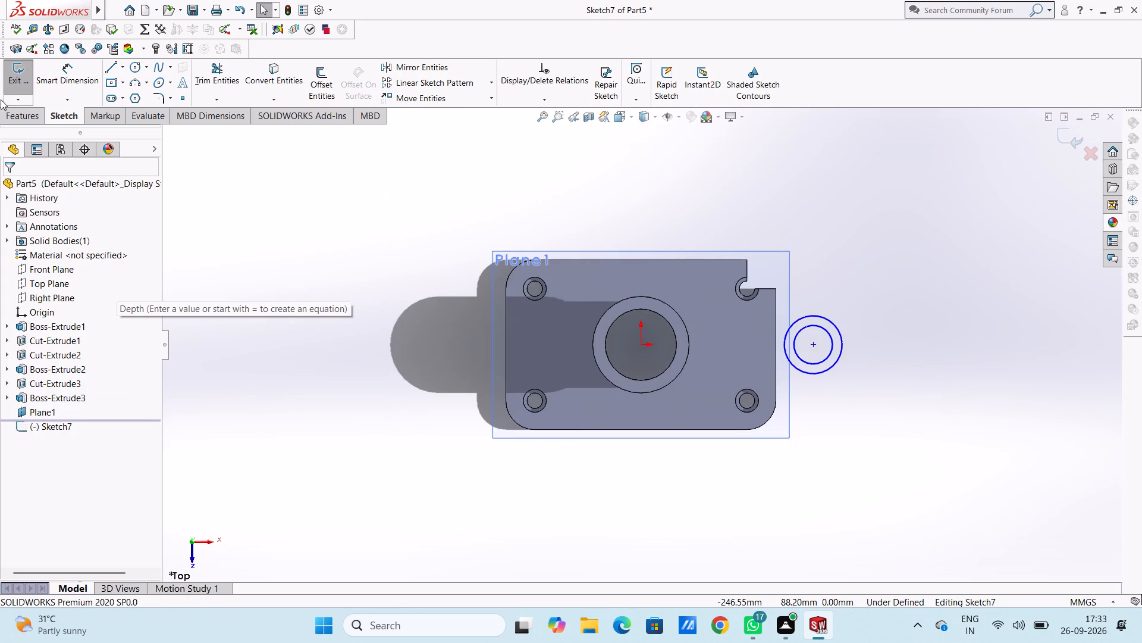
pyautogui.click(73, 70)
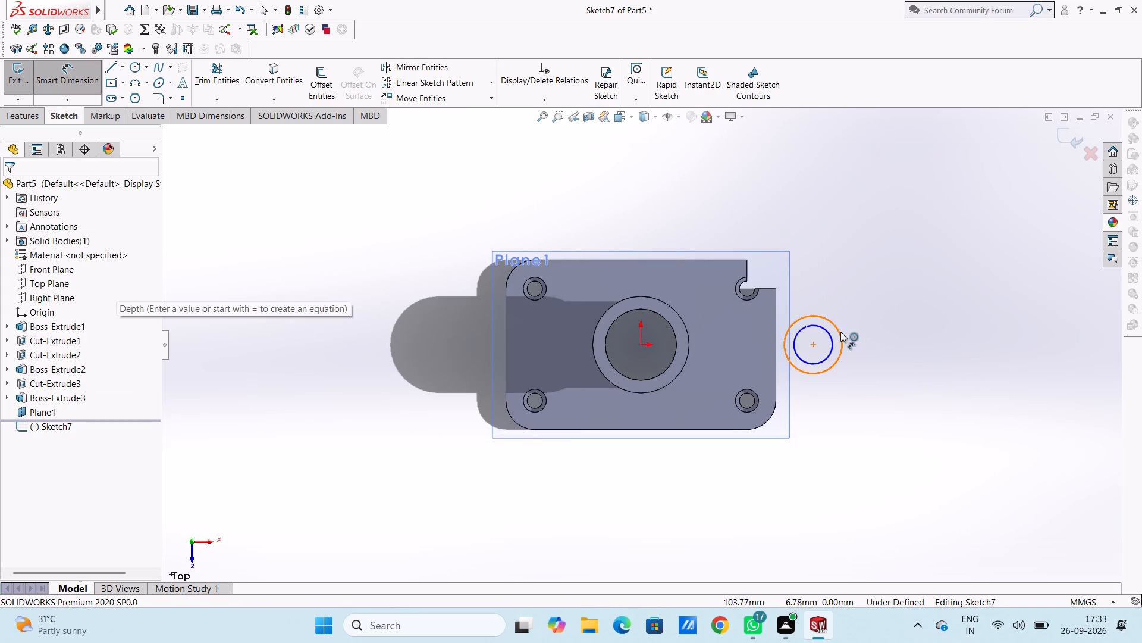
pyautogui.click(840, 332)
pyautogui.click(957, 191)
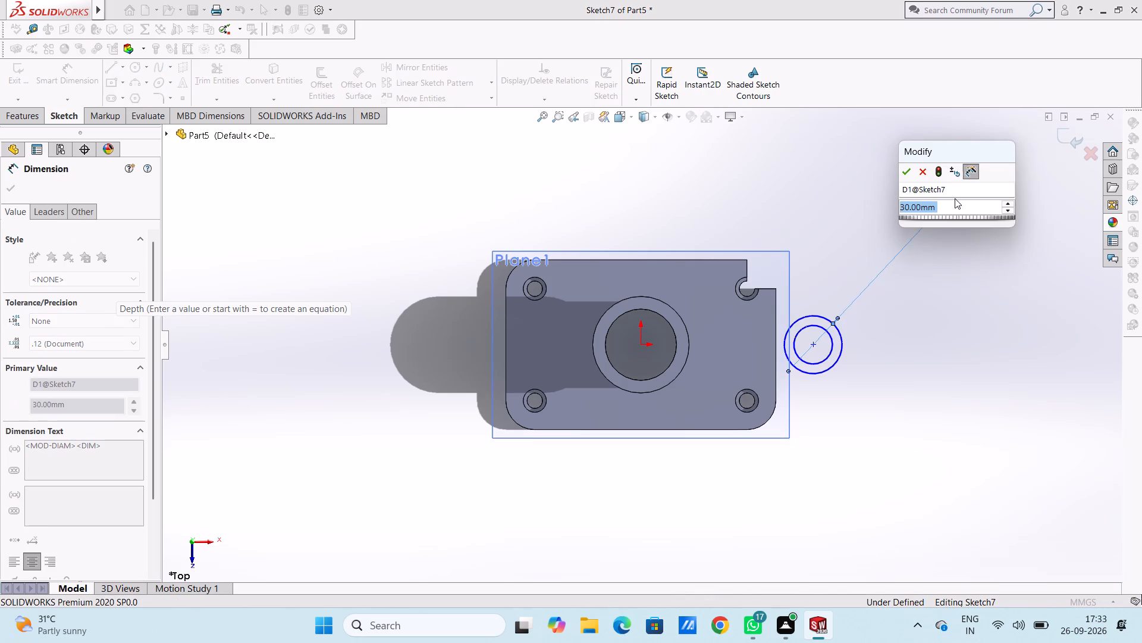
pyautogui.click(910, 168)
pyautogui.click(848, 183)
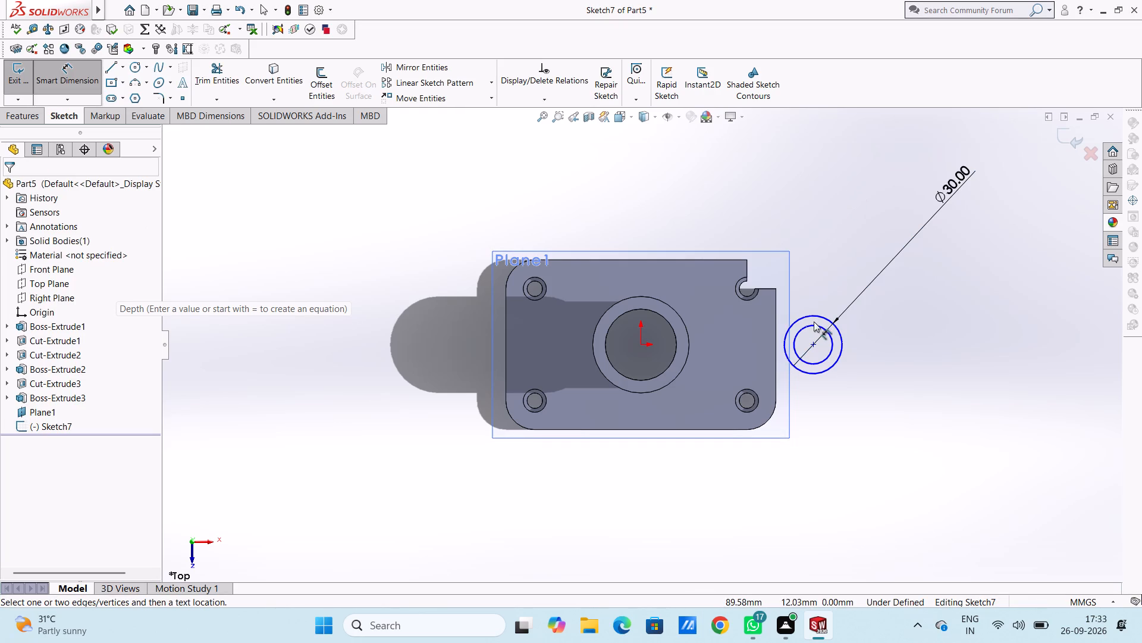
pyautogui.click(814, 326)
pyautogui.click(865, 160)
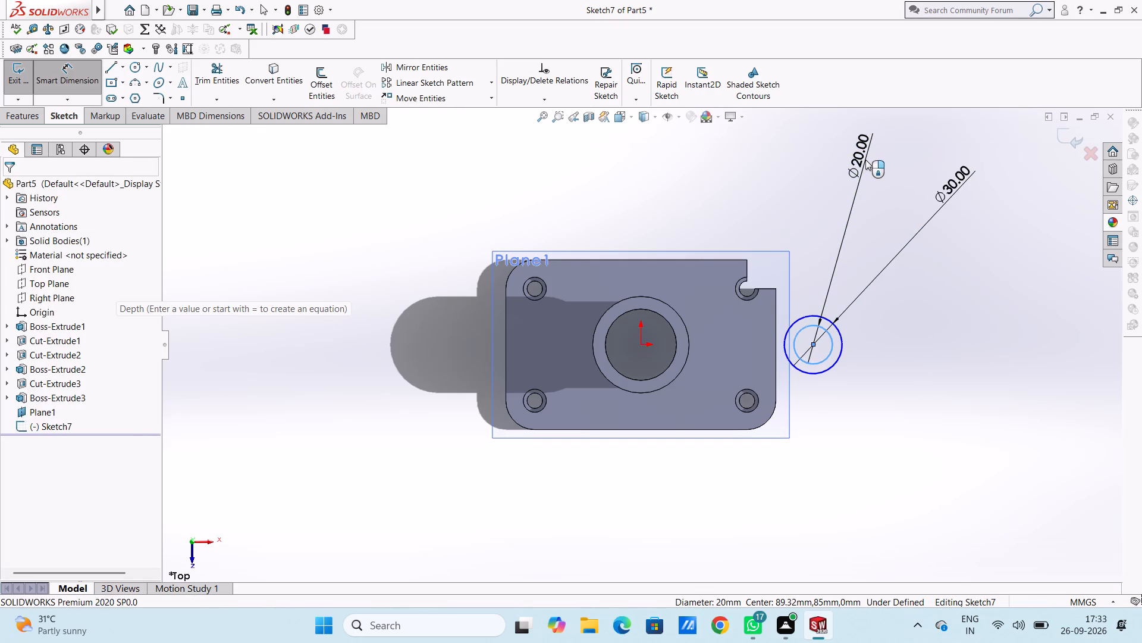
pyautogui.write('15')
pyautogui.press('Return')
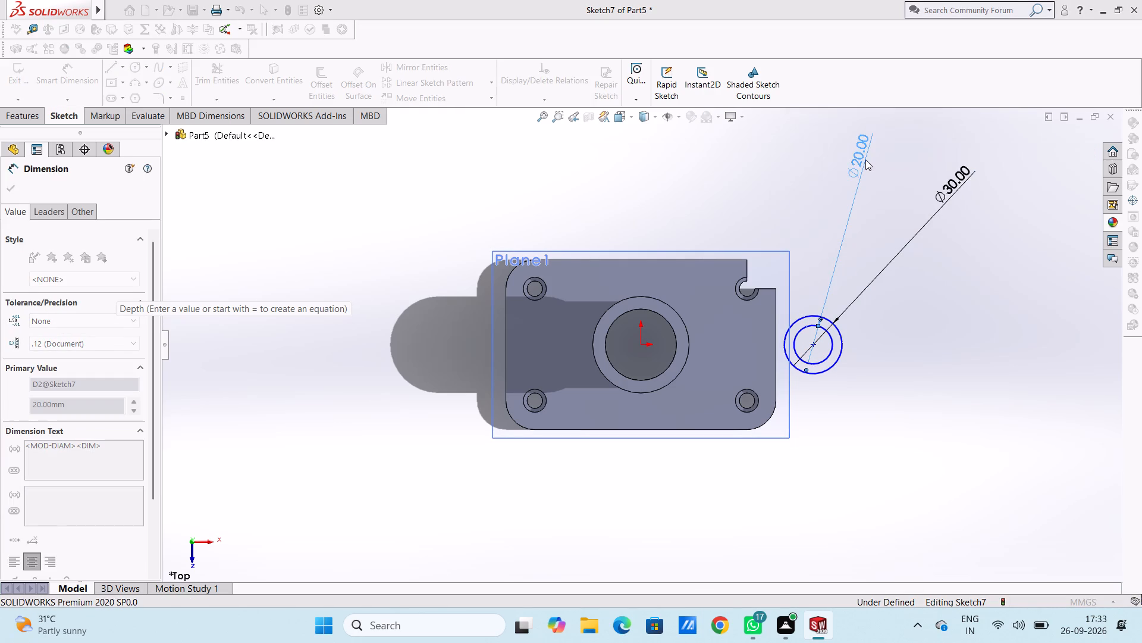
pyautogui.click(803, 194)
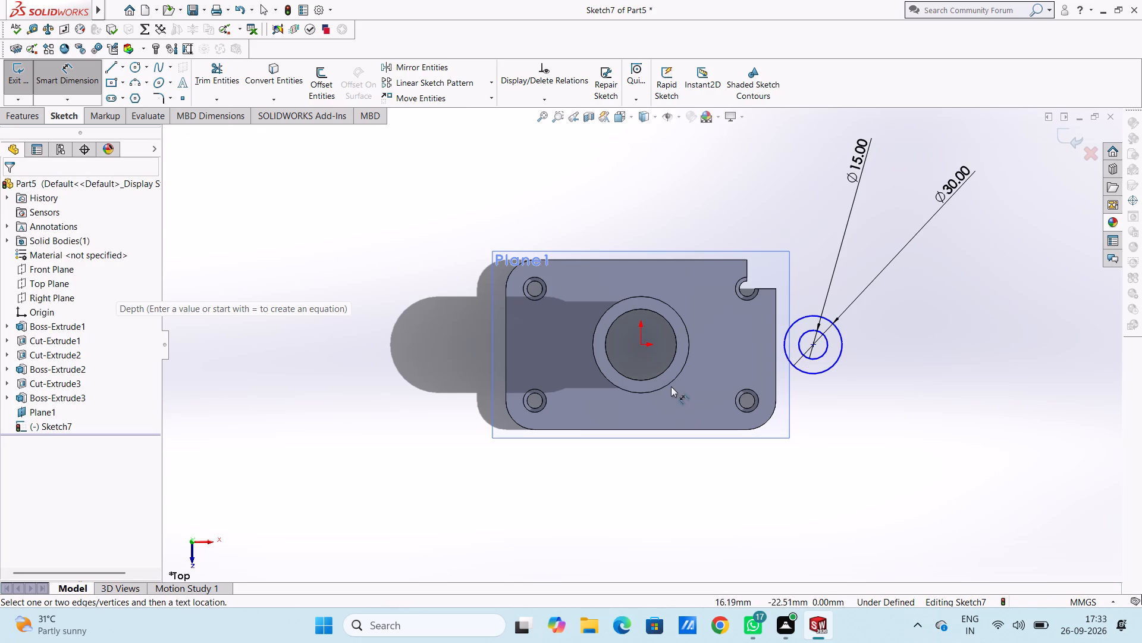
# Dimension the horizontal distance from the origin to the centre of the concentric circles as 82 mm.
pyautogui.click(641, 344)
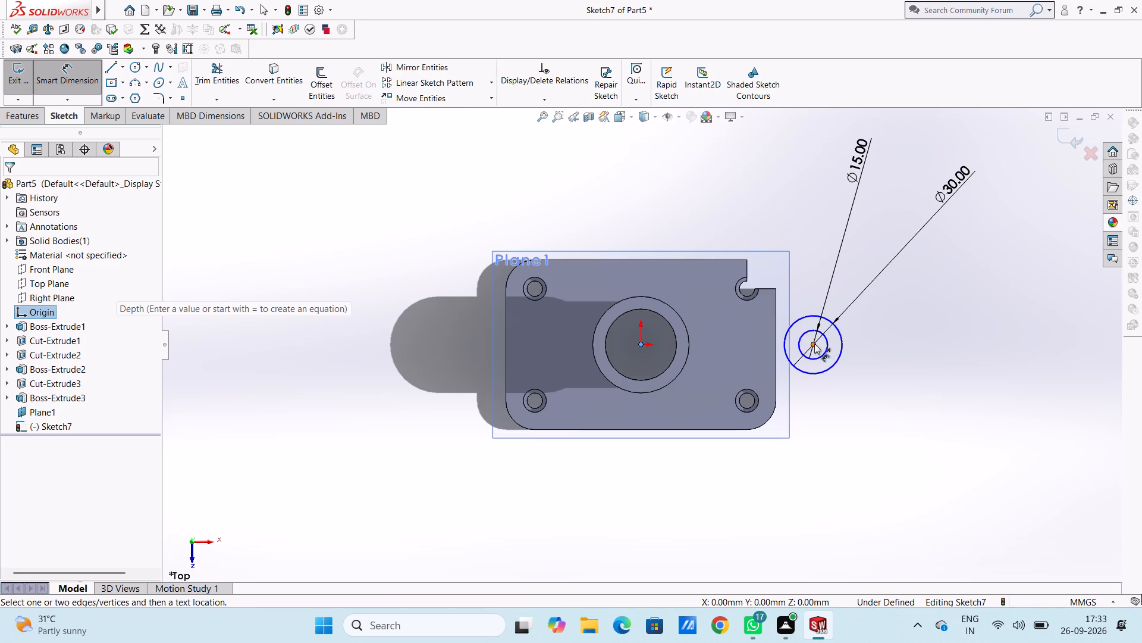
pyautogui.click(814, 344)
pyautogui.click(760, 162)
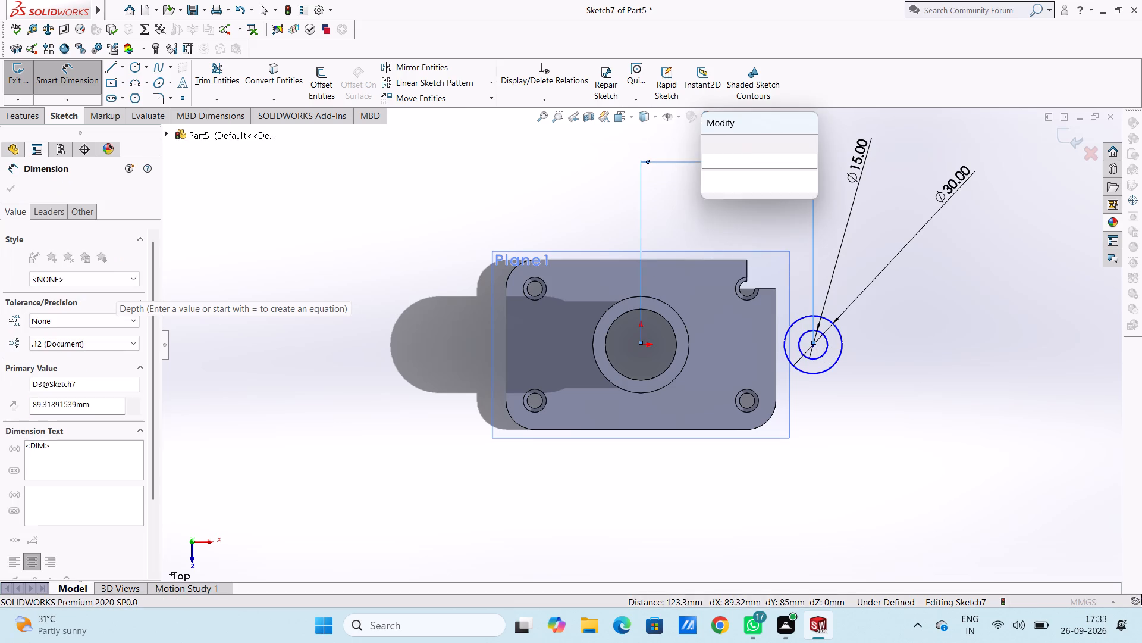
pyautogui.write('82')
pyautogui.press('Return')
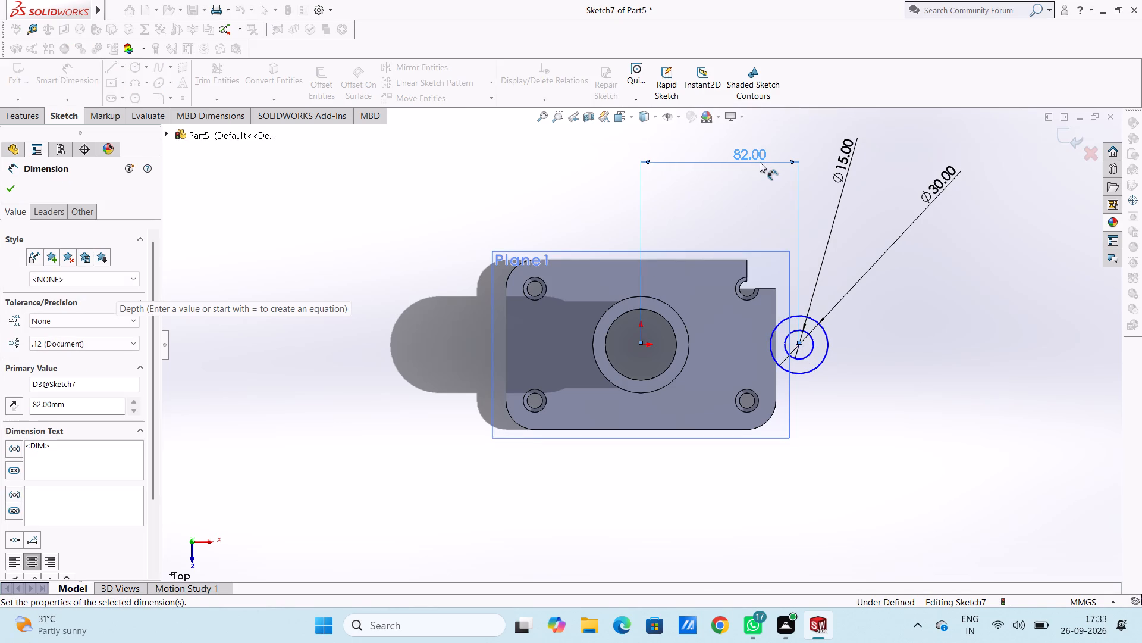
pyautogui.click(498, 201)
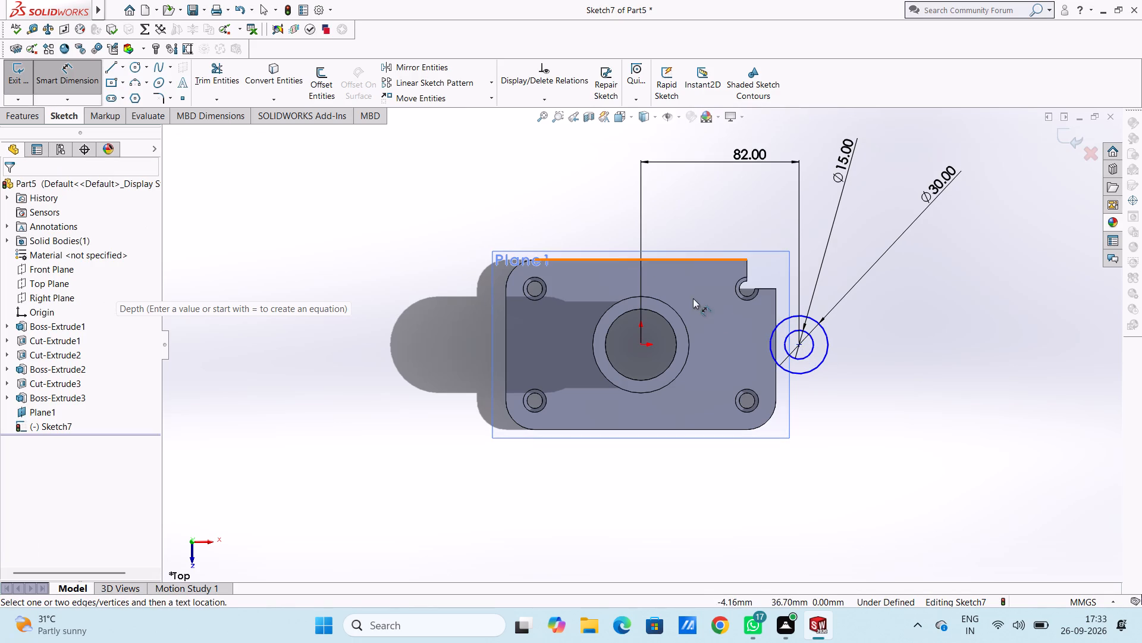
# Add a 12 mm dimension between the concentric circles' centre and the plate's straight edge below the notch.
pyautogui.click(799, 343)
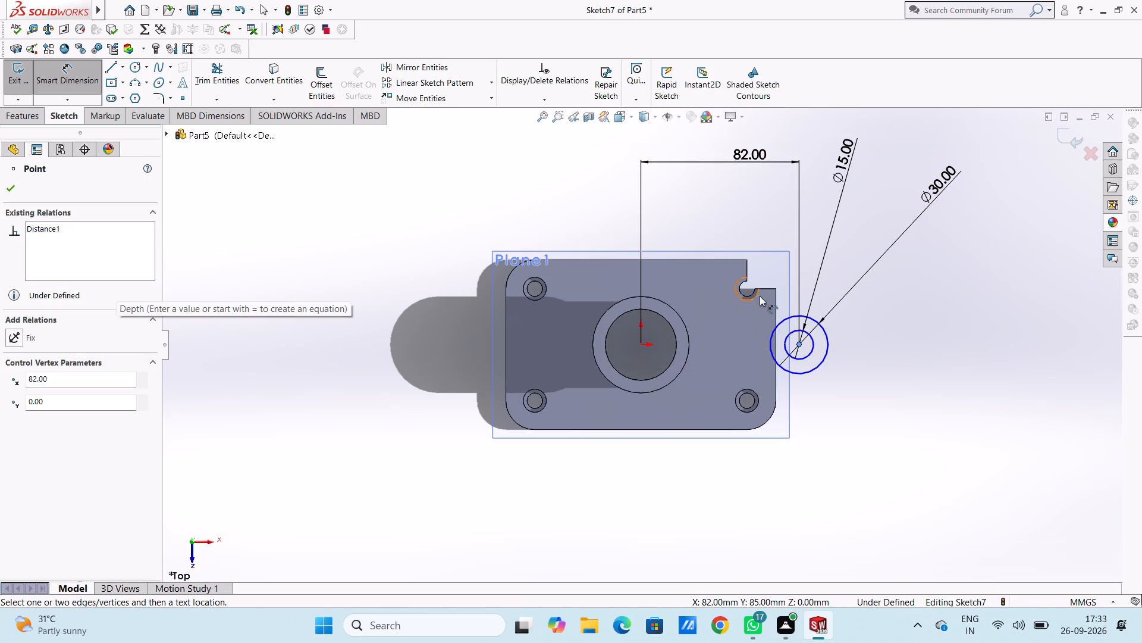
pyautogui.click(776, 298)
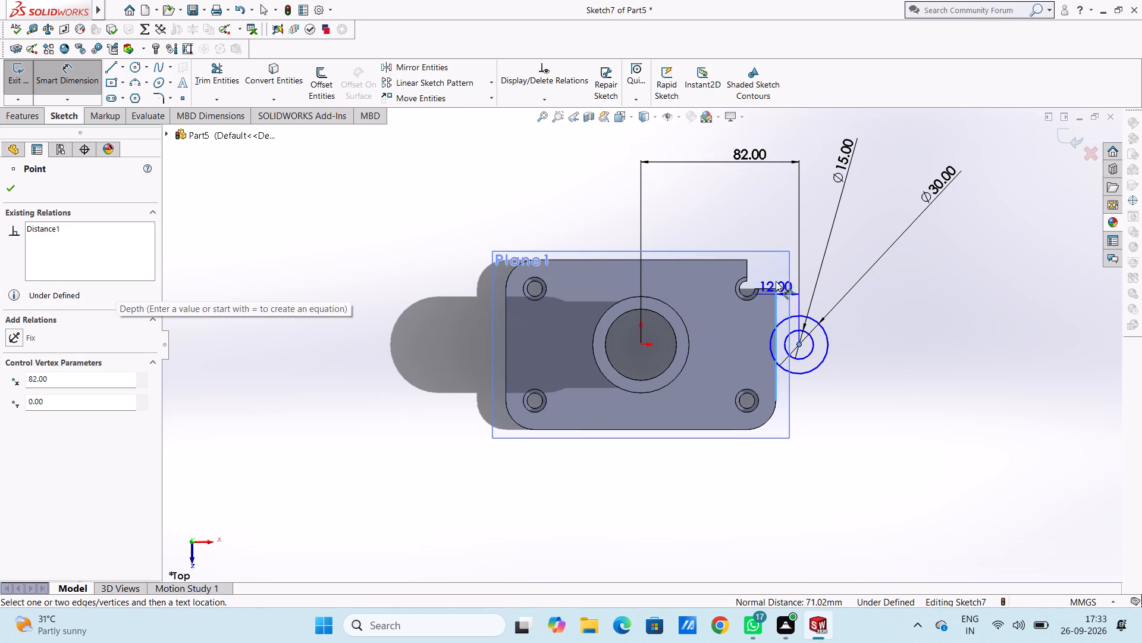
pyautogui.click(773, 208)
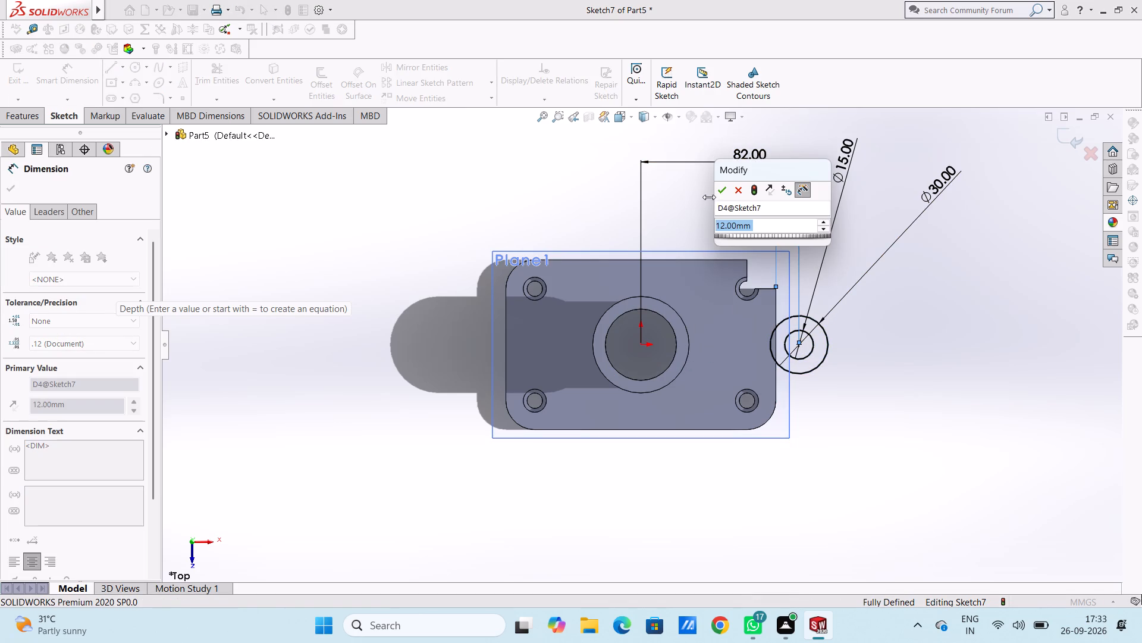
pyautogui.click(723, 192)
pyautogui.click(707, 199)
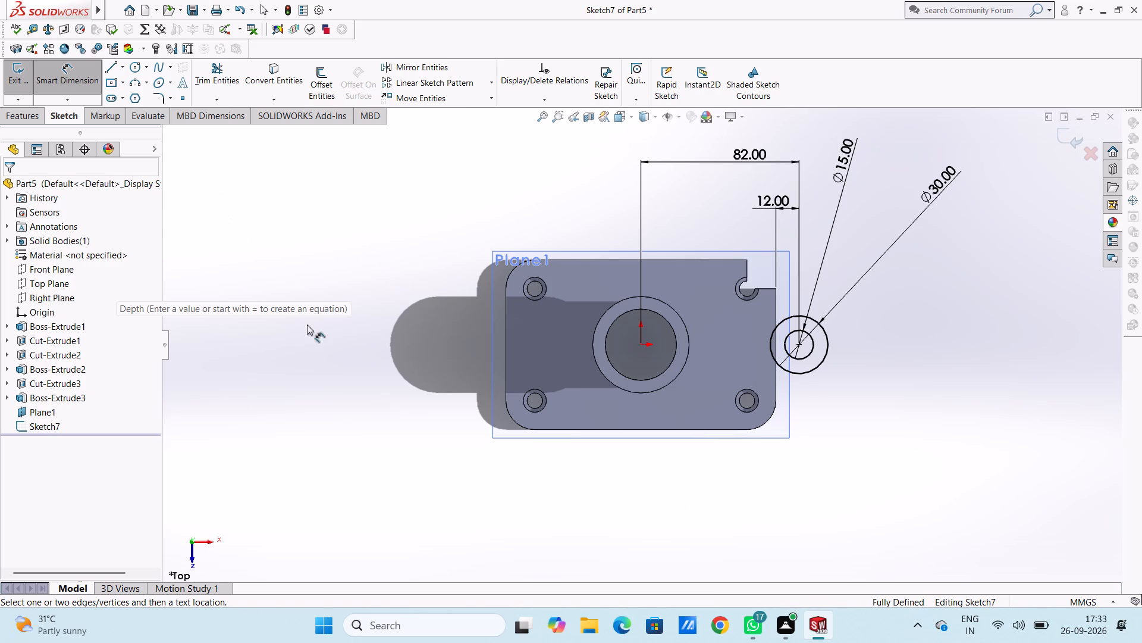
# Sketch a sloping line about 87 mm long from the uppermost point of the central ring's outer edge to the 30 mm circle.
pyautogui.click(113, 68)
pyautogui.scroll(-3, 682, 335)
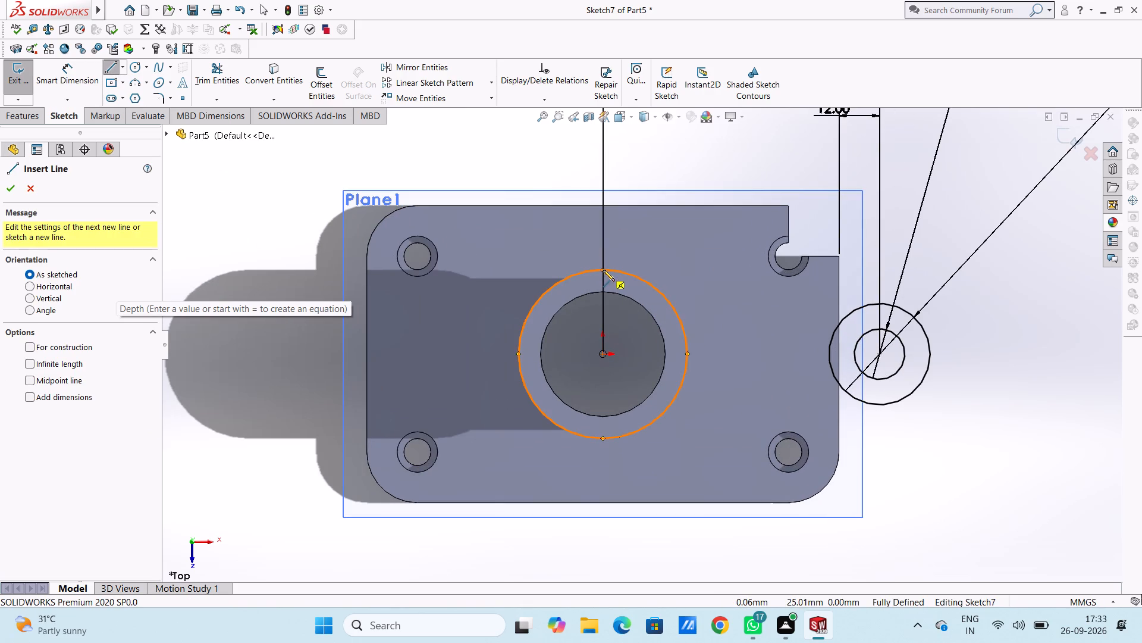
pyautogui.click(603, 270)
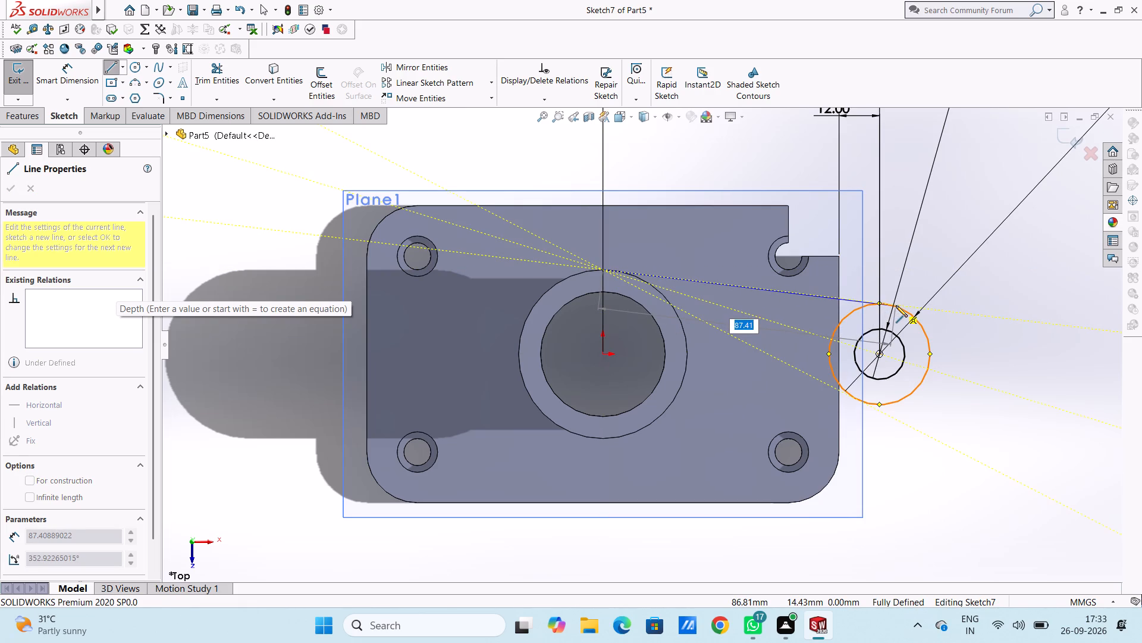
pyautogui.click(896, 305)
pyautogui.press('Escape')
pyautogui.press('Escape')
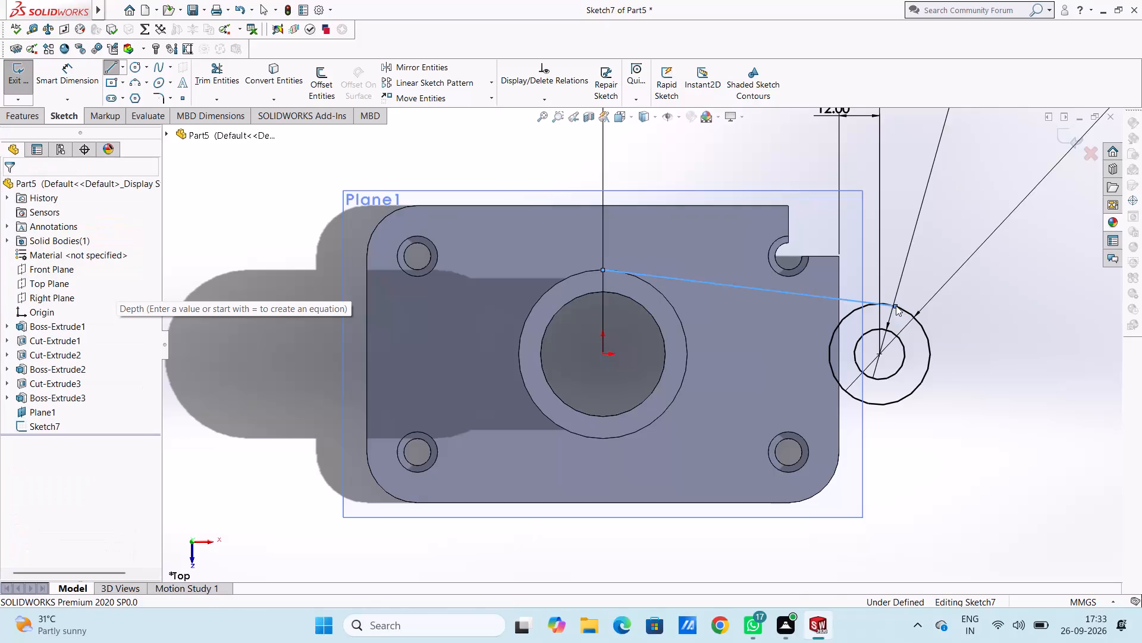
# Sketch a line about 83 mm long from the lower side of the ring's outer edge to the underside of the 30 mm circle.
pyautogui.click(110, 68)
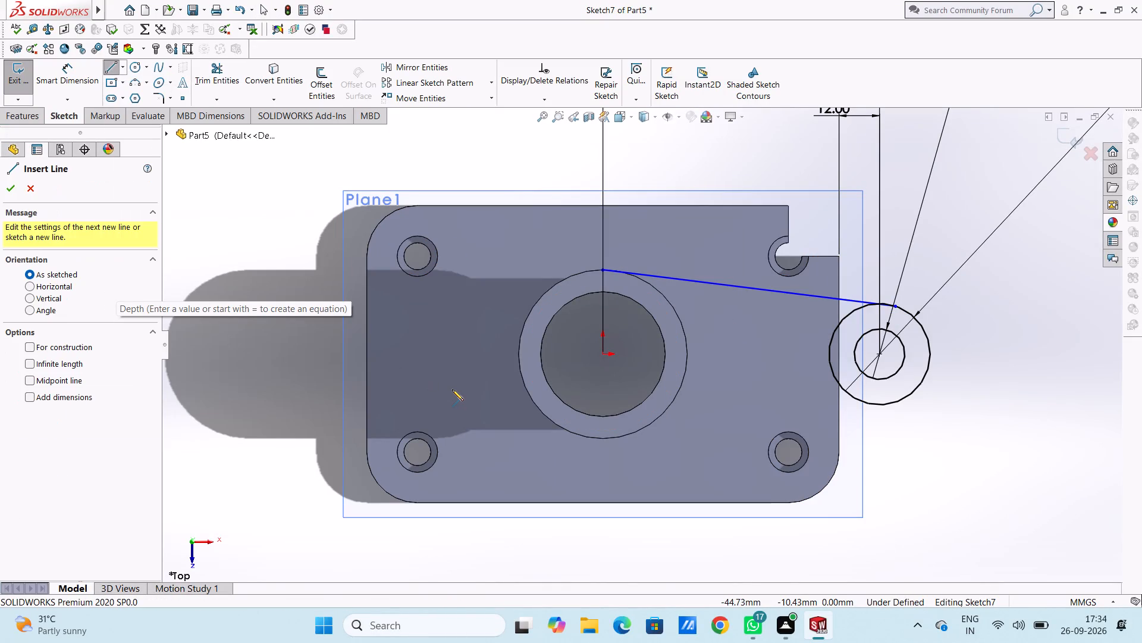
pyautogui.click(617, 438)
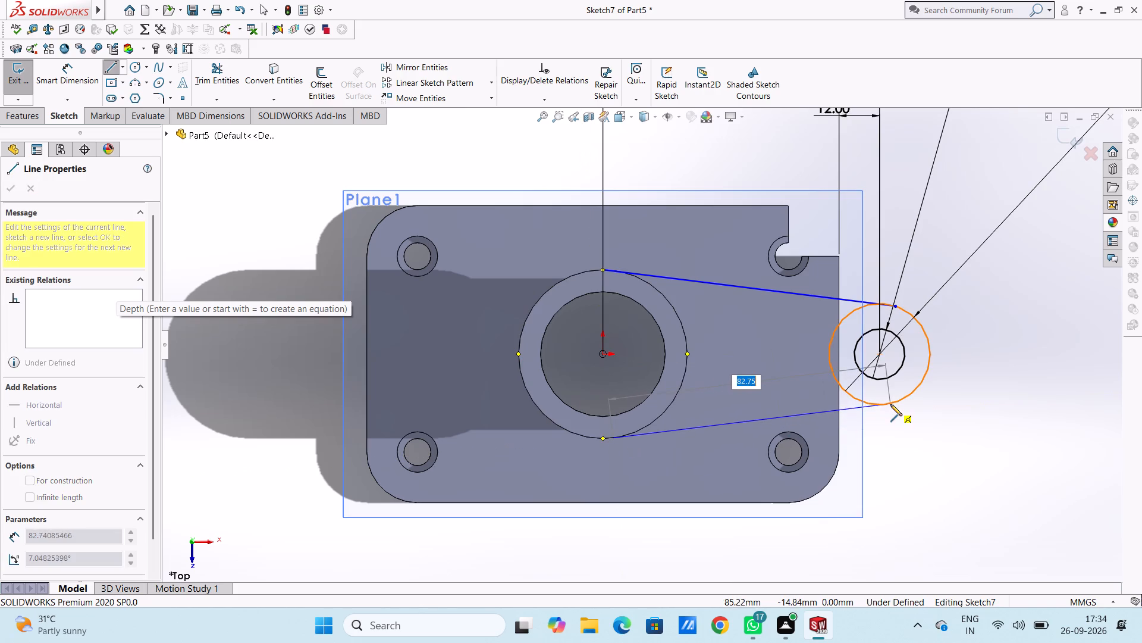
pyautogui.click(893, 404)
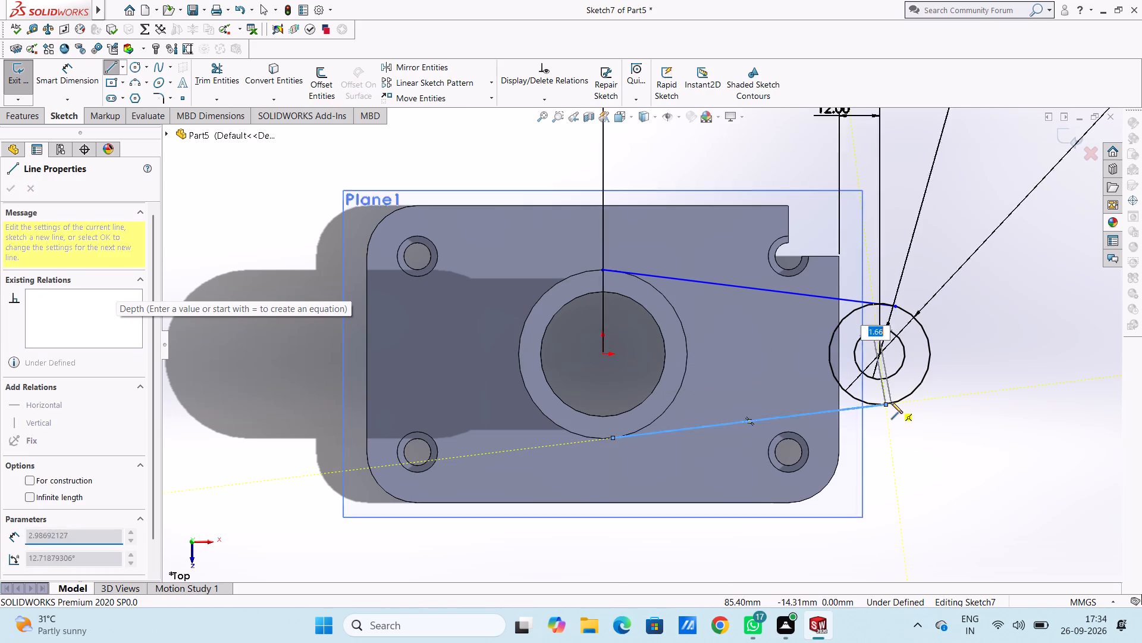
pyautogui.press('Escape')
pyautogui.press('Escape')
pyautogui.press('Escape')
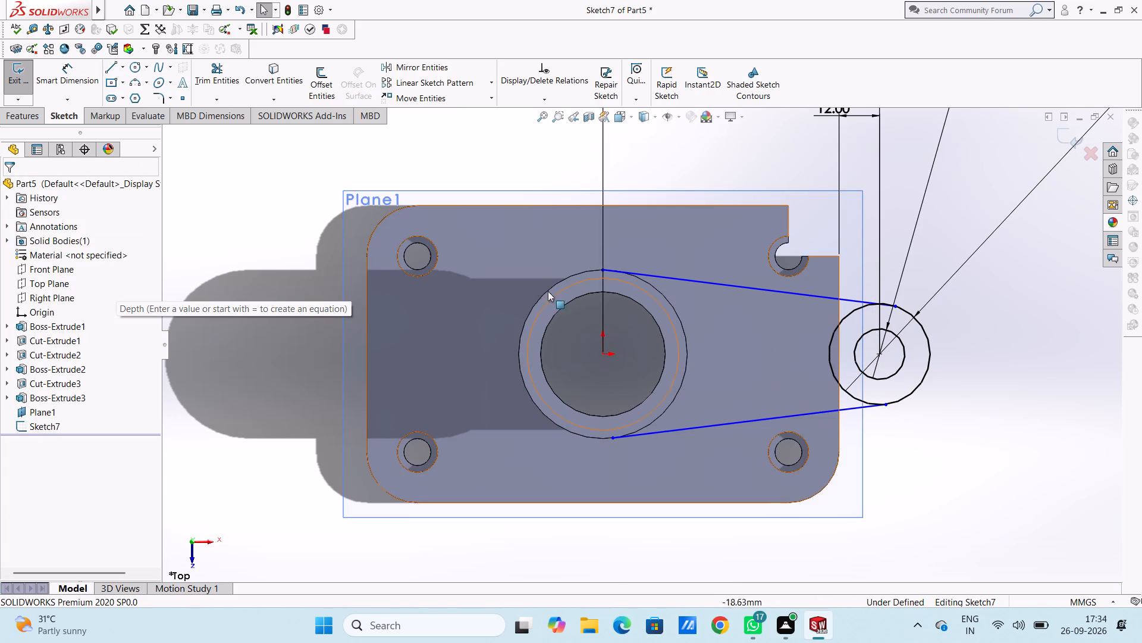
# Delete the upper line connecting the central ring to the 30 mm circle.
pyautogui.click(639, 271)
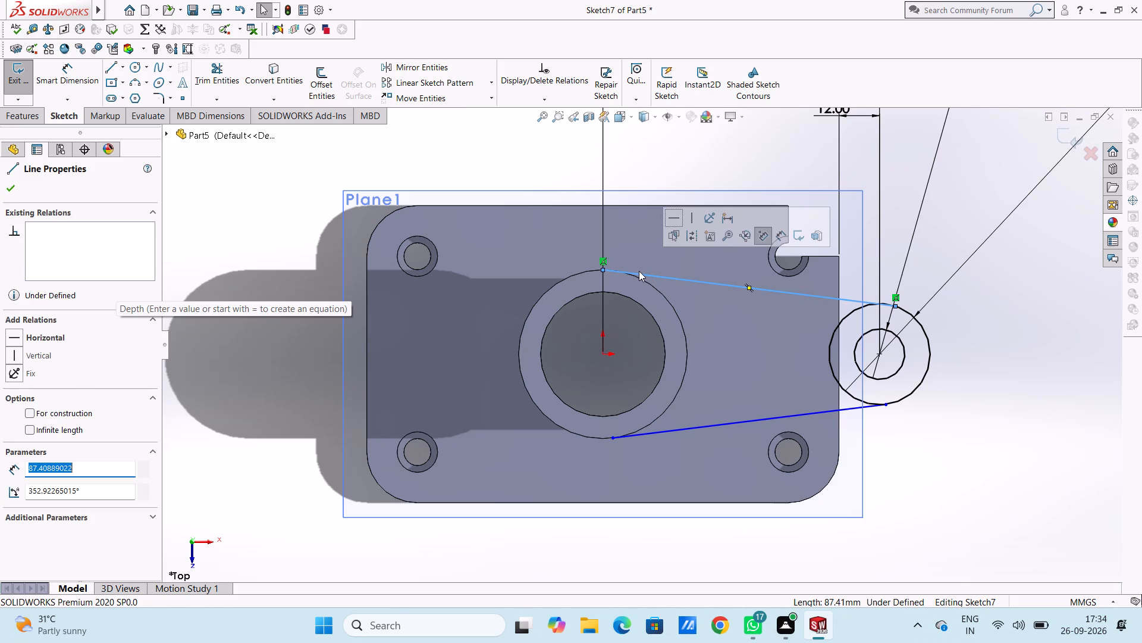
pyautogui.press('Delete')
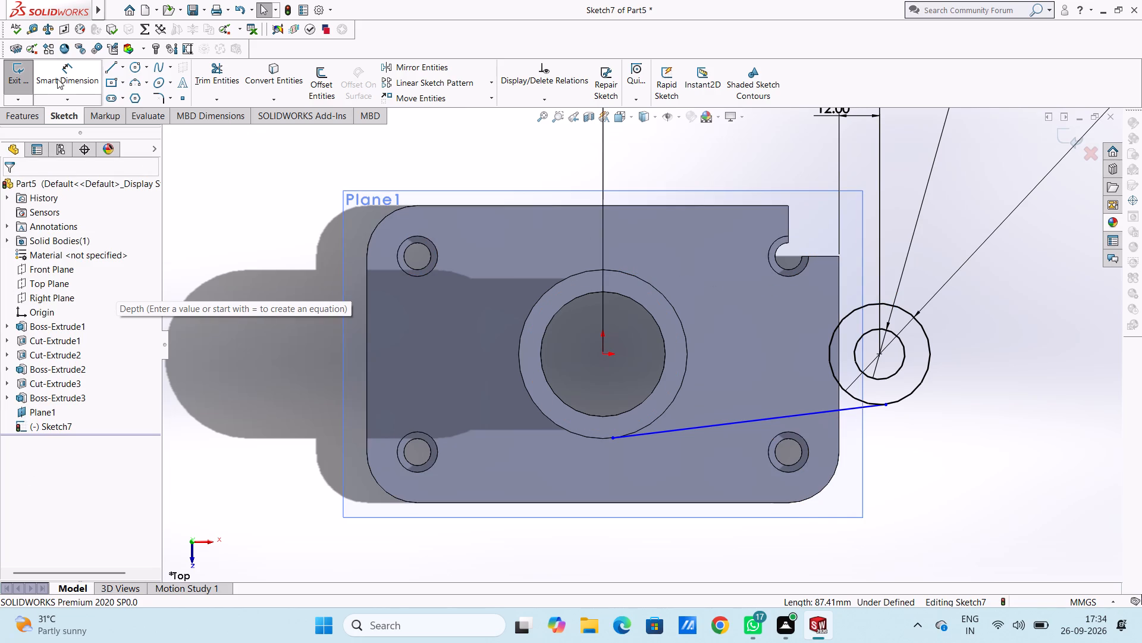
# Sketch an upper line about 83 mm long from the ring's outer edge, vertically aligned with the lower line's start, to the 30 mm circle.
pyautogui.click(111, 68)
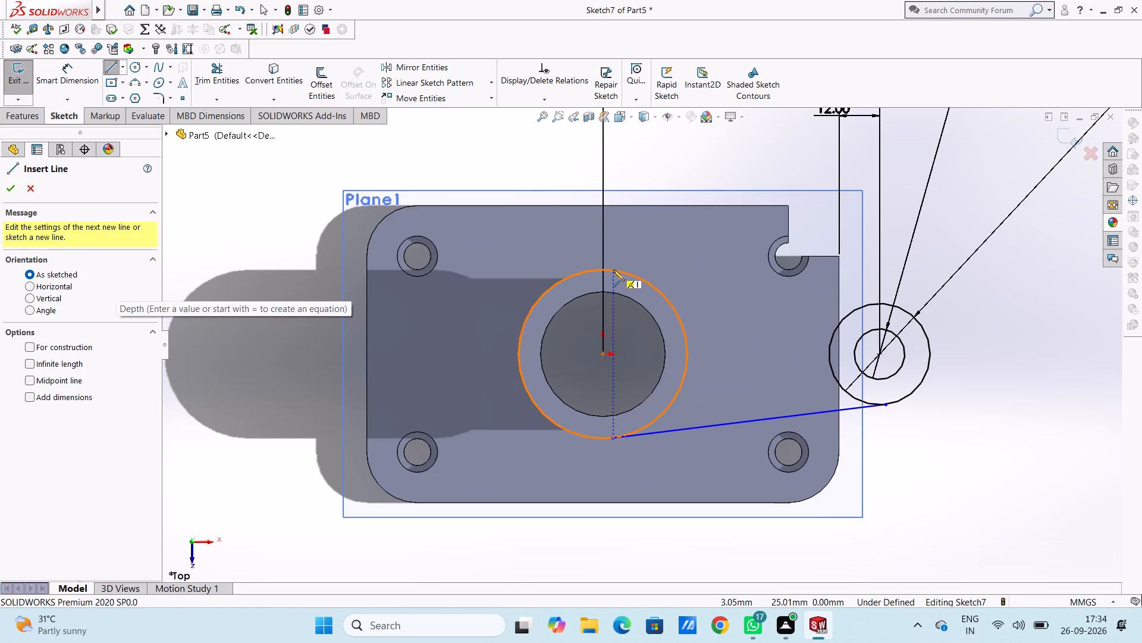
pyautogui.click(613, 270)
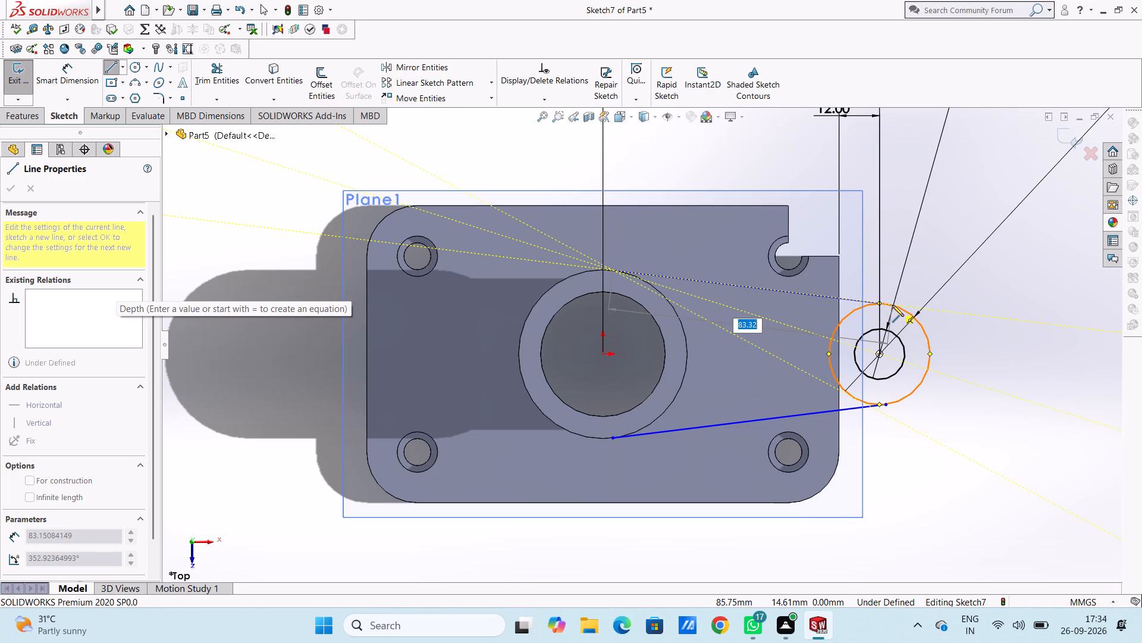
pyautogui.click(893, 305)
pyautogui.press('Escape')
pyautogui.press('Escape')
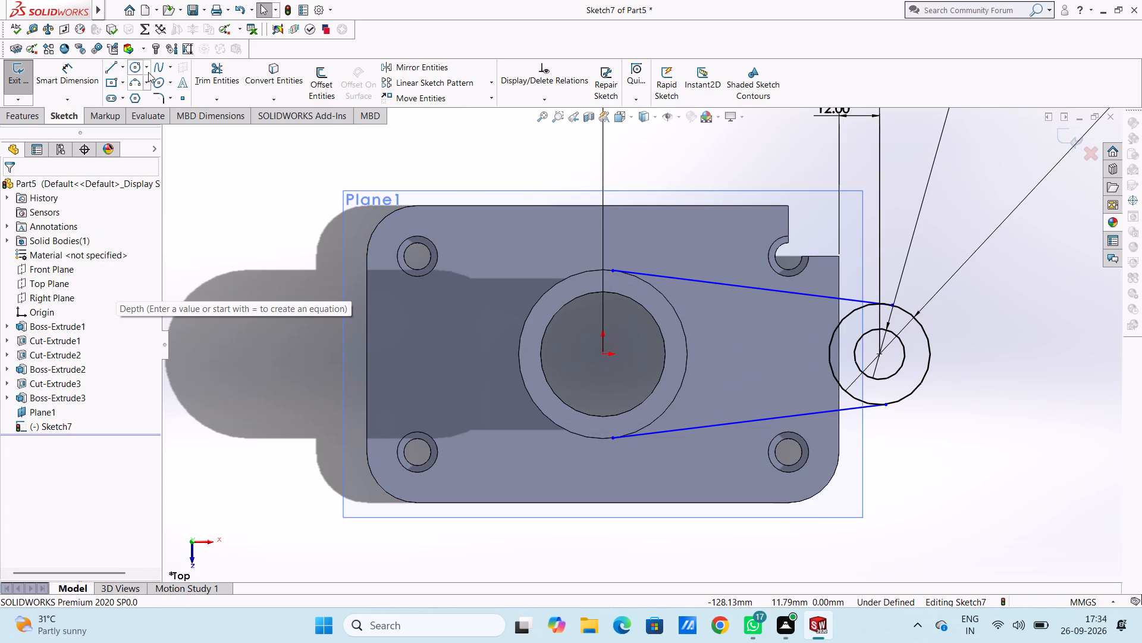
# Sketch a circle of 20 mm radius centred on the origin, around the central bore.
pyautogui.click(133, 67)
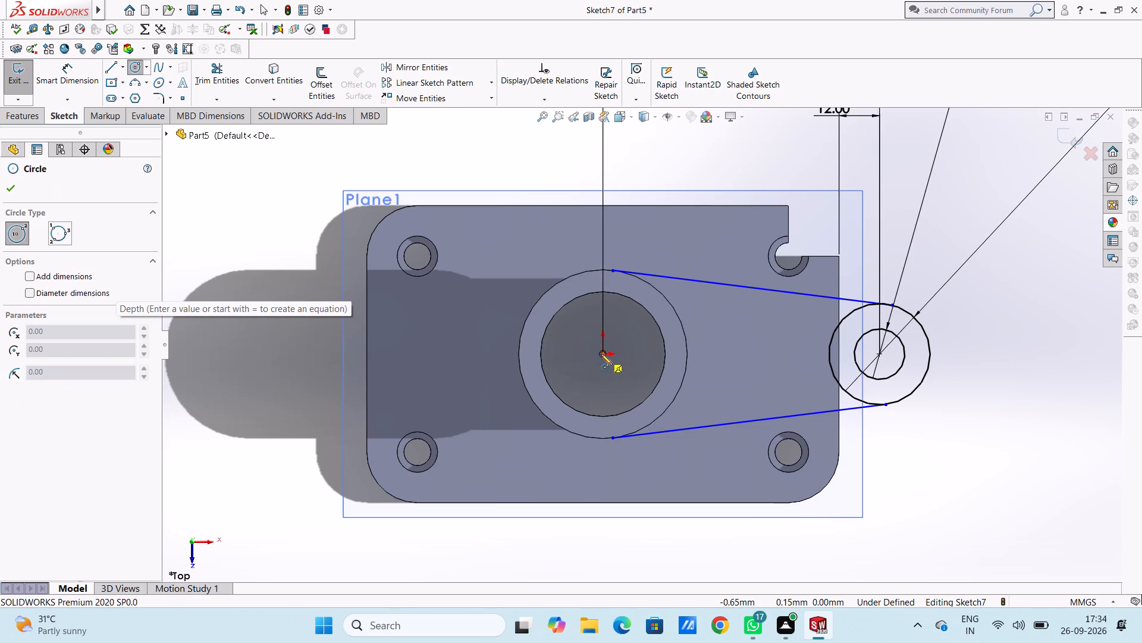
pyautogui.click(601, 353)
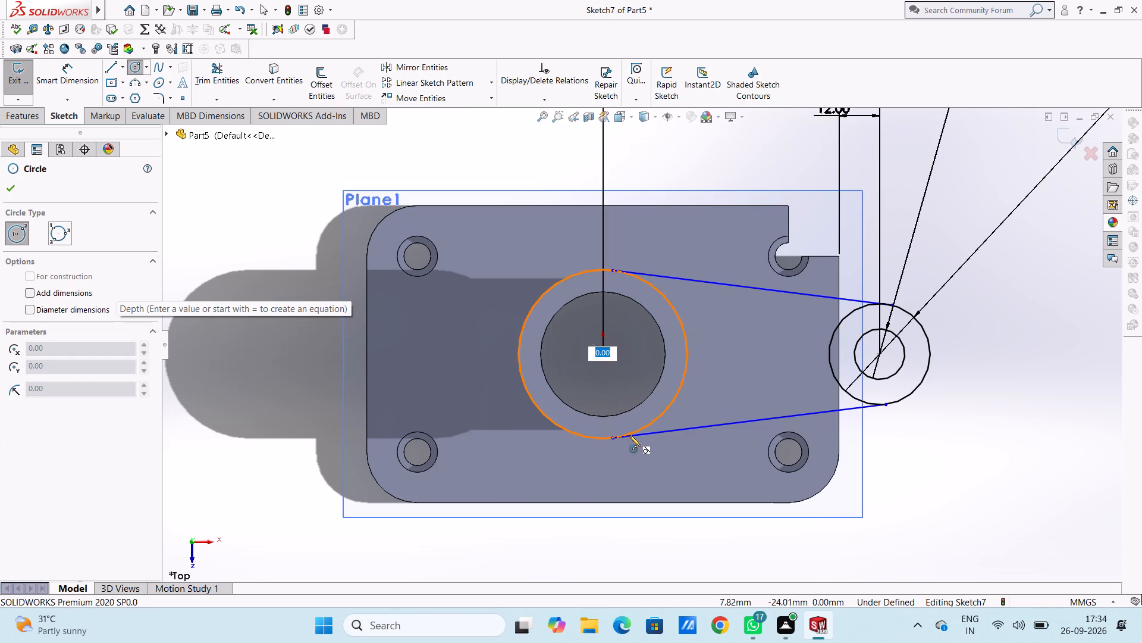
pyautogui.write('20')
pyautogui.press('Return')
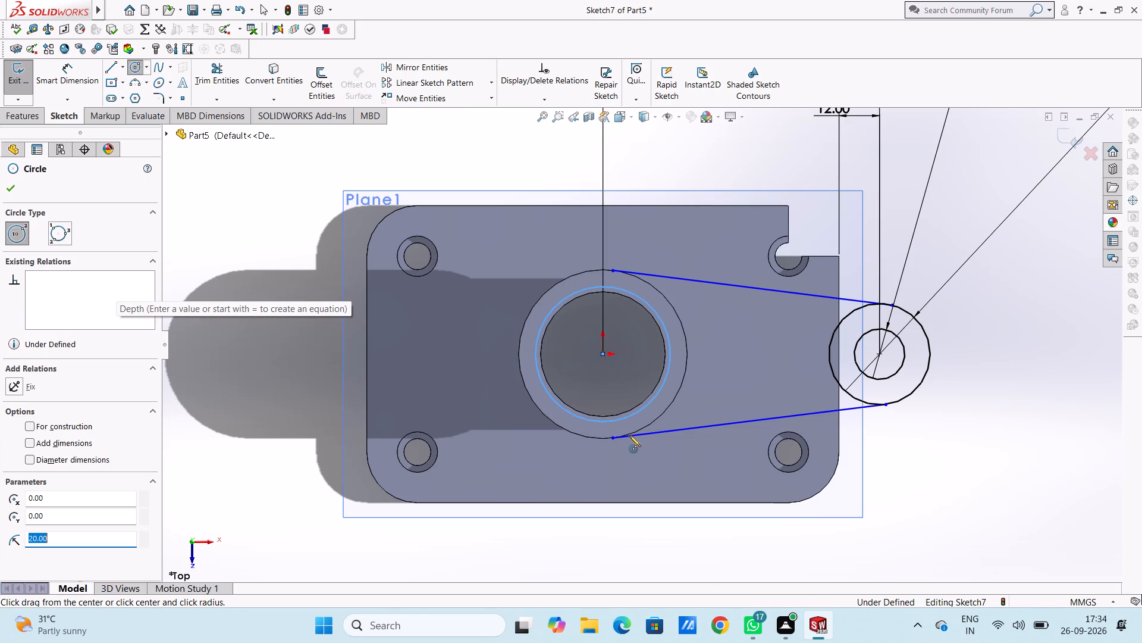
pyautogui.press('Escape')
pyautogui.press('Escape')
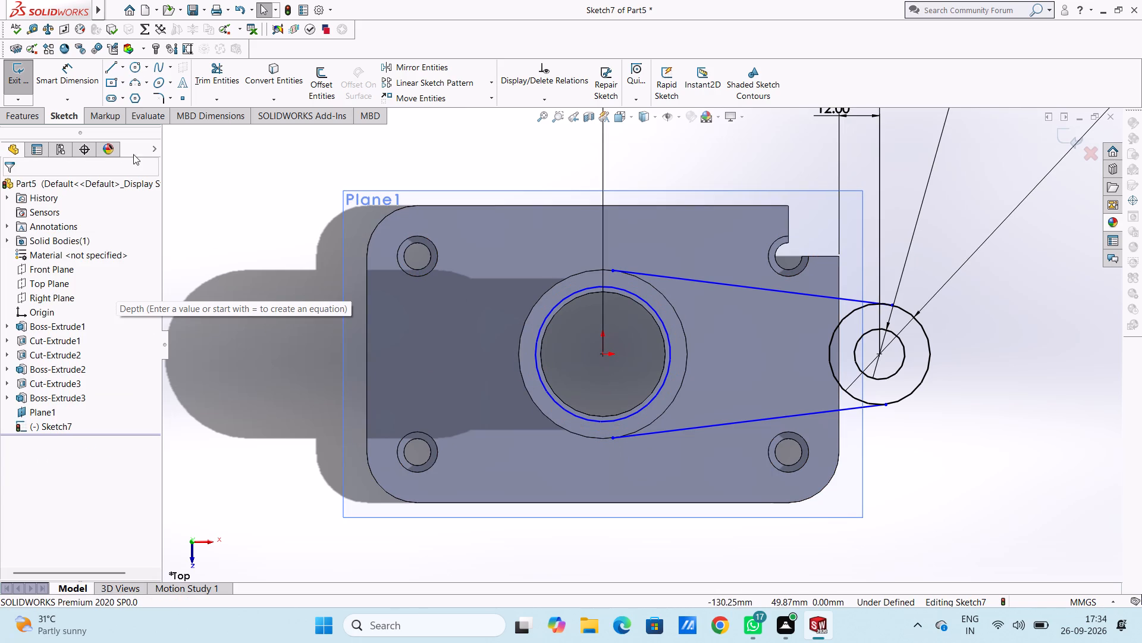
# Dimension the new central circle's diameter as 50 mm.
pyautogui.click(79, 77)
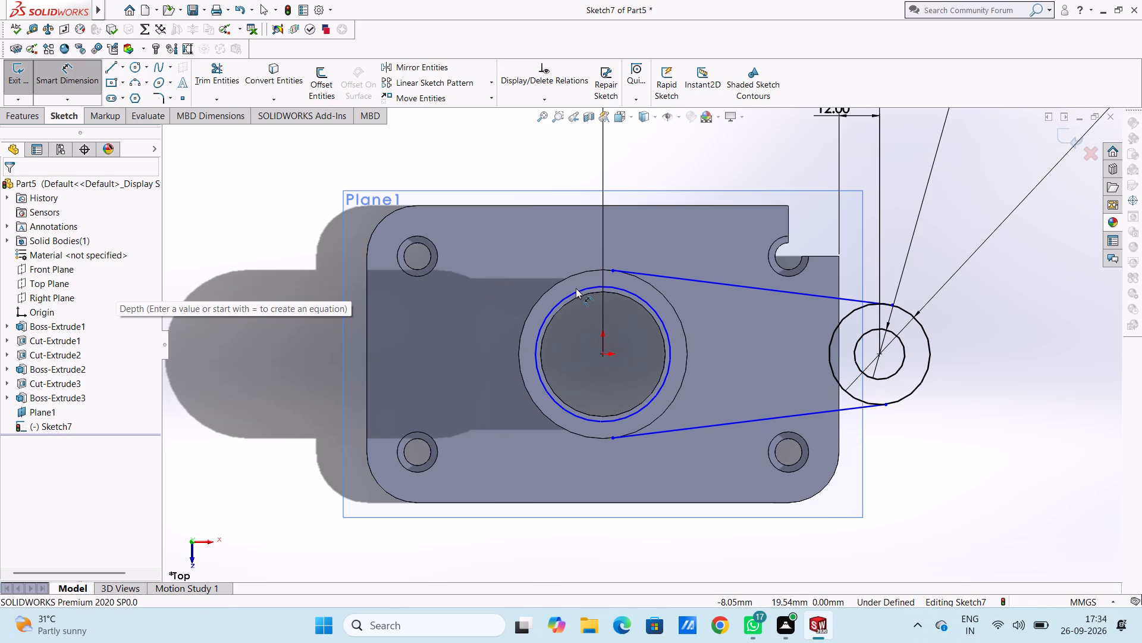
pyautogui.click(578, 289)
pyautogui.click(502, 147)
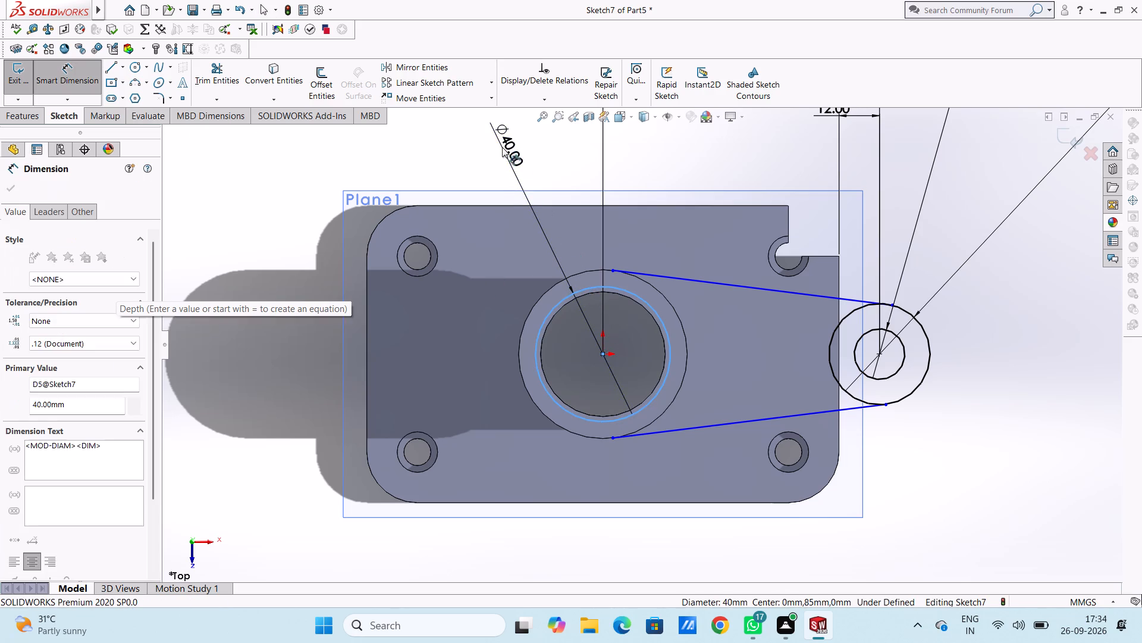
pyautogui.write('50')
pyautogui.press('Return')
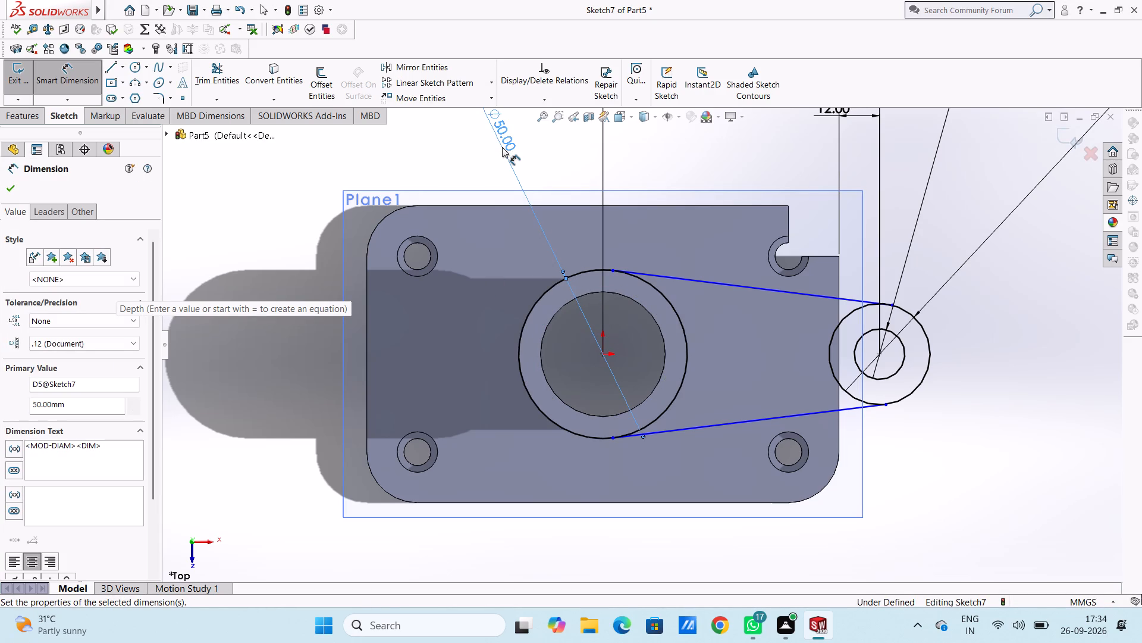
pyautogui.click(677, 146)
pyautogui.press('Escape')
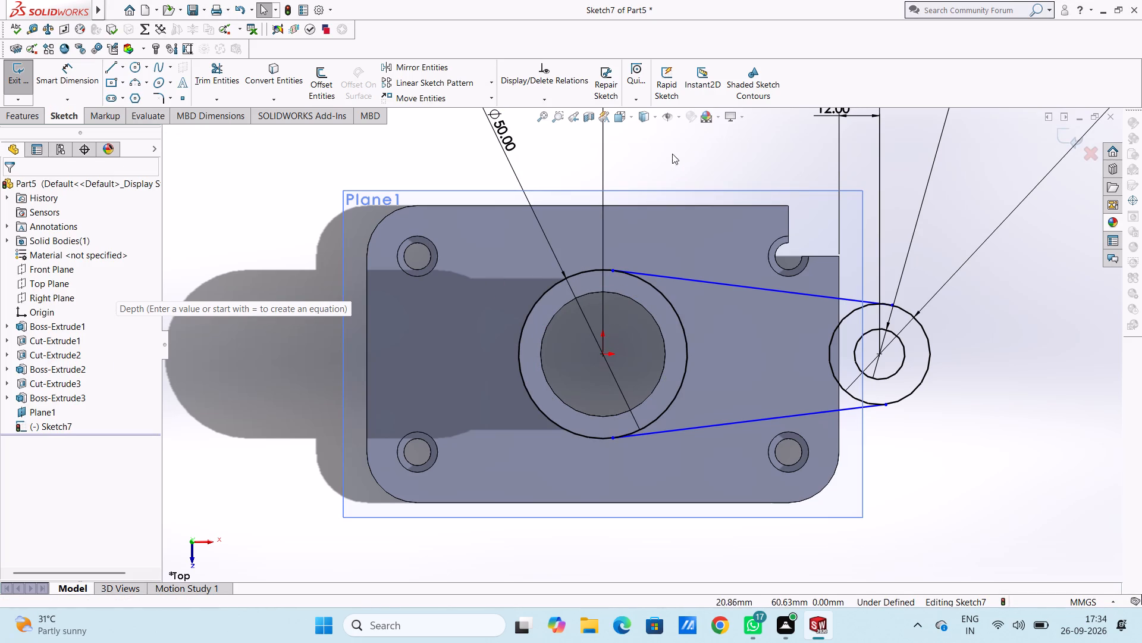
# Make the upper and lower arm lines each tangent to the 50 mm circle.
pyautogui.click(674, 276)
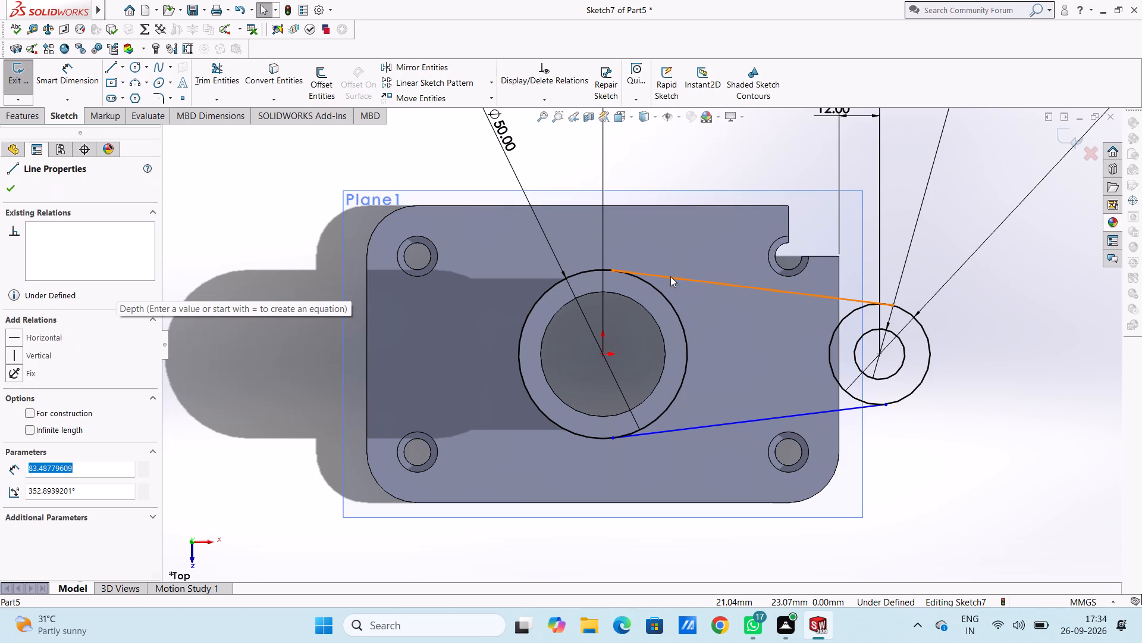
pyautogui.keyDown('ctrl'); pyautogui.click(661, 290); pyautogui.keyUp('ctrl')
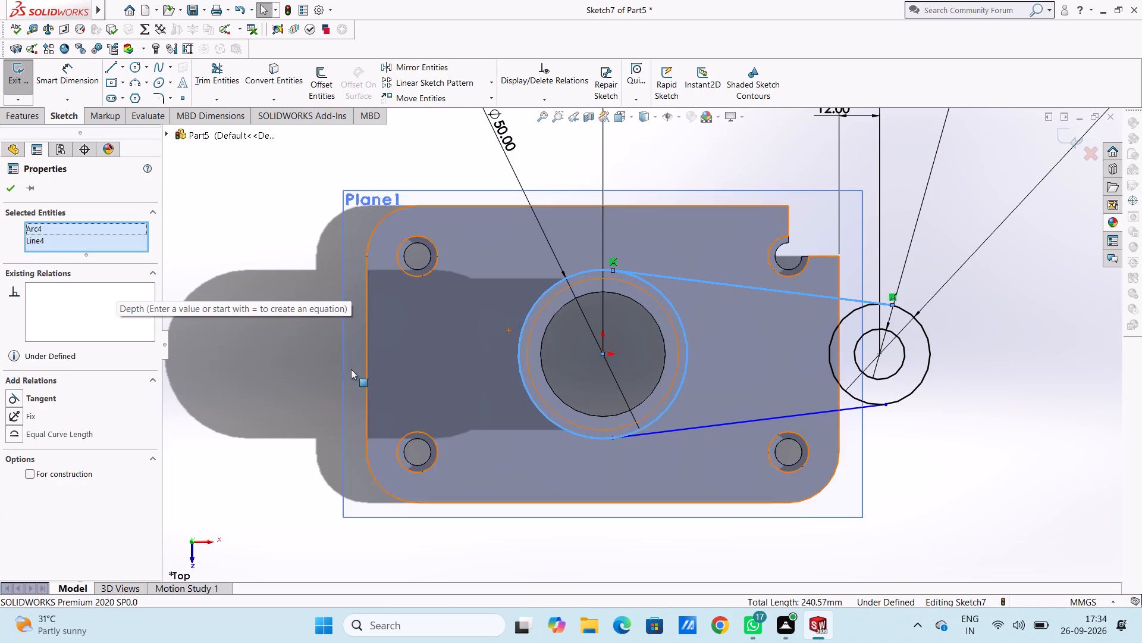
pyautogui.click(10, 396)
pyautogui.click(219, 379)
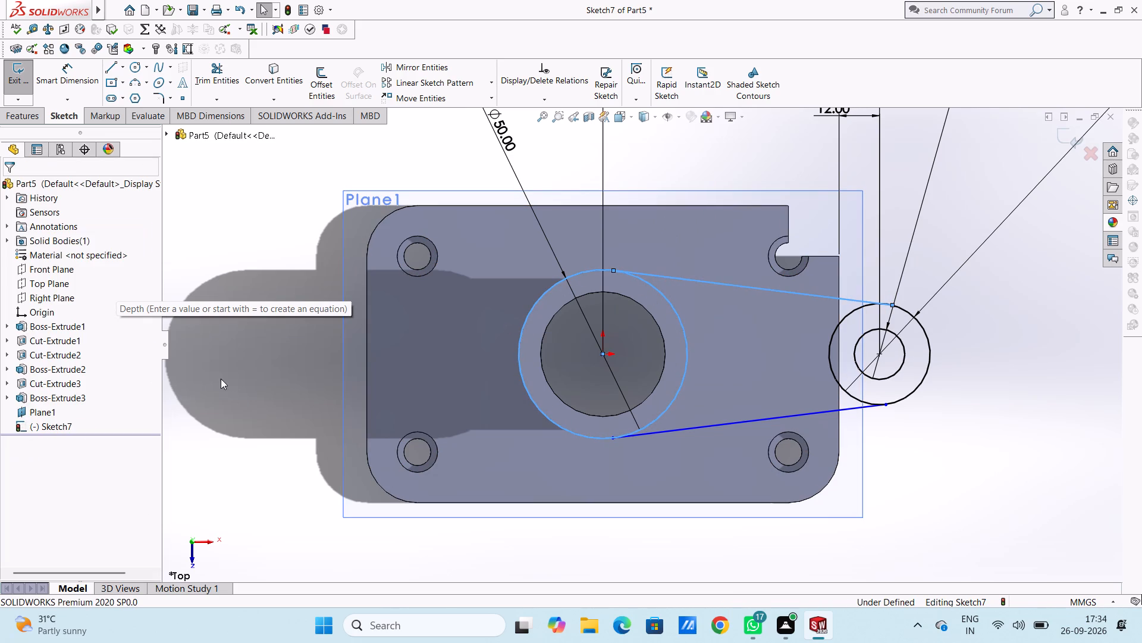
pyautogui.click(657, 432)
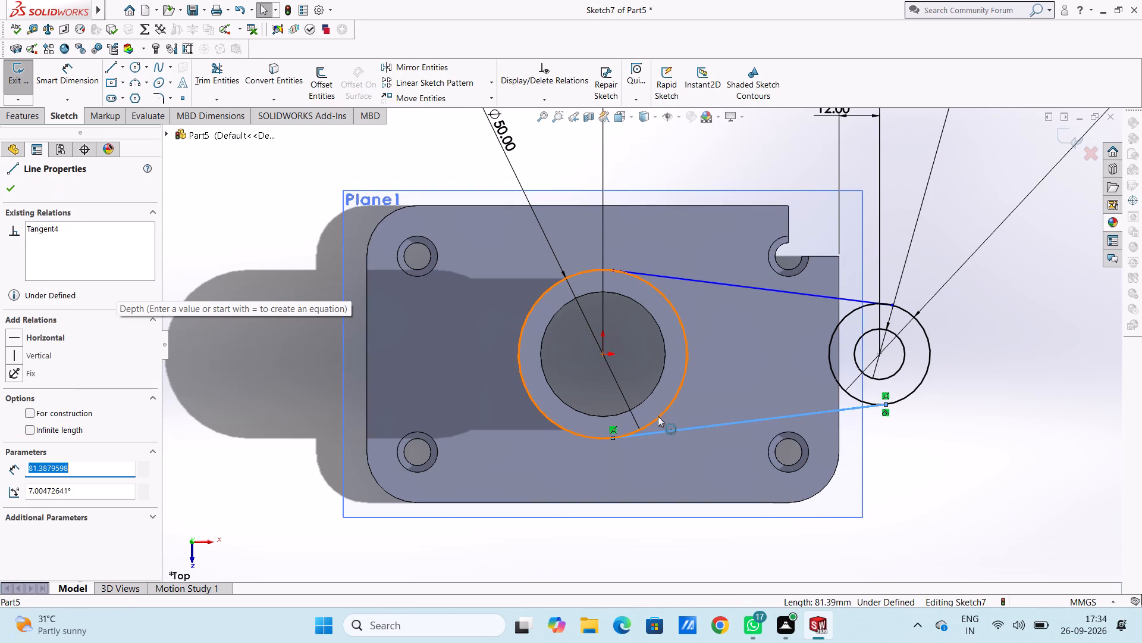
pyautogui.keyDown('ctrl'); pyautogui.click(658, 416); pyautogui.keyUp('ctrl')
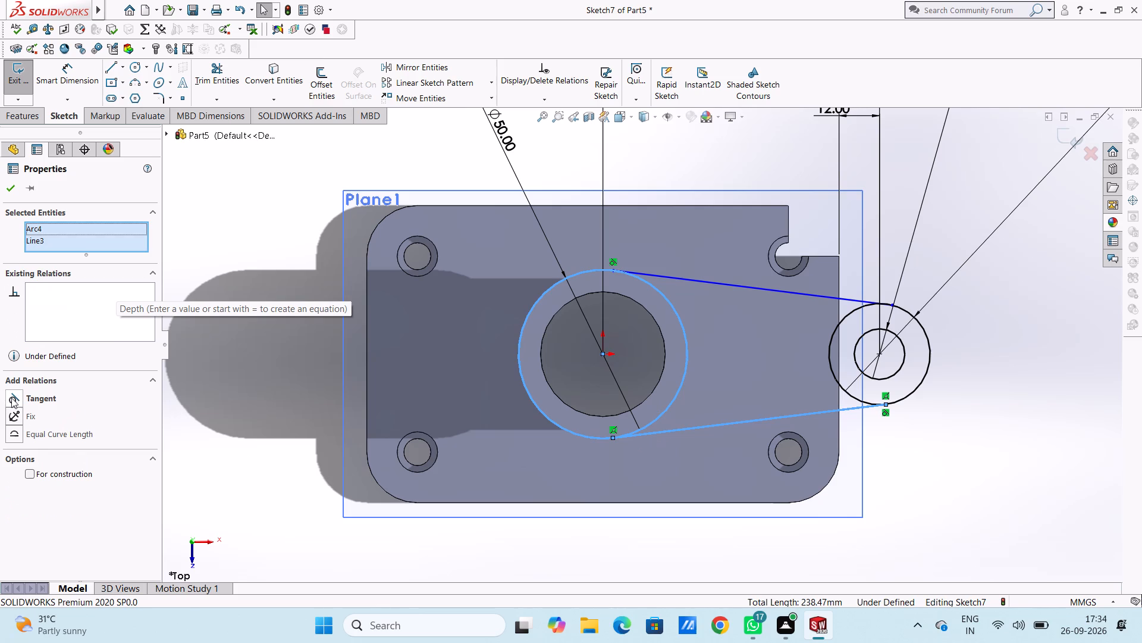
pyautogui.click(13, 398)
pyautogui.click(184, 400)
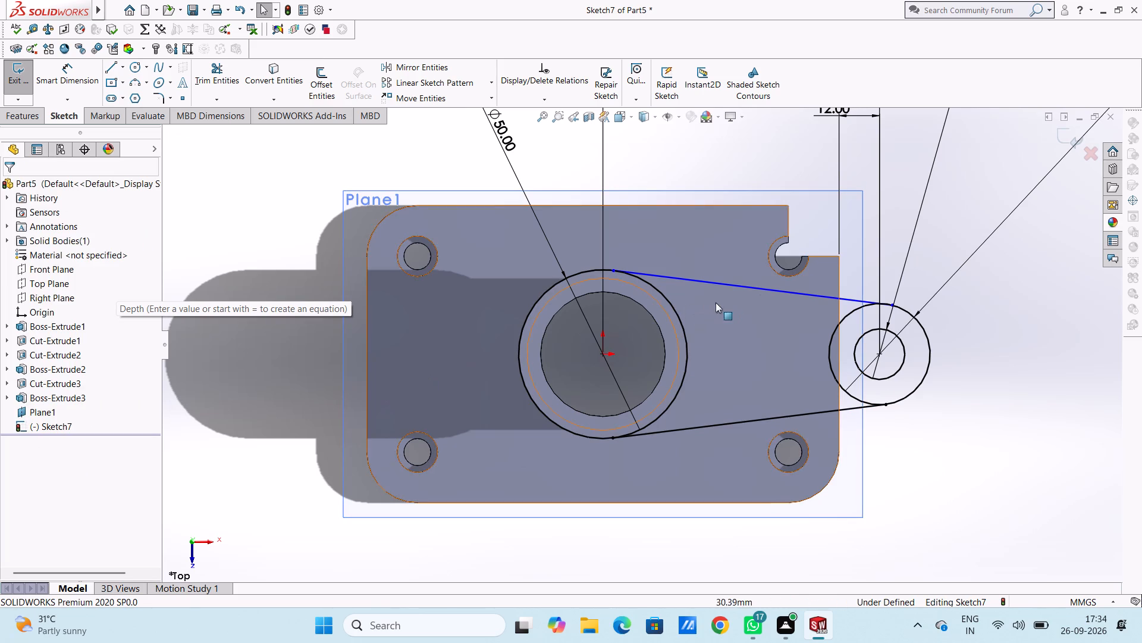
# Make the upper arm line tangent to the 30 mm circle.
pyautogui.click(802, 293)
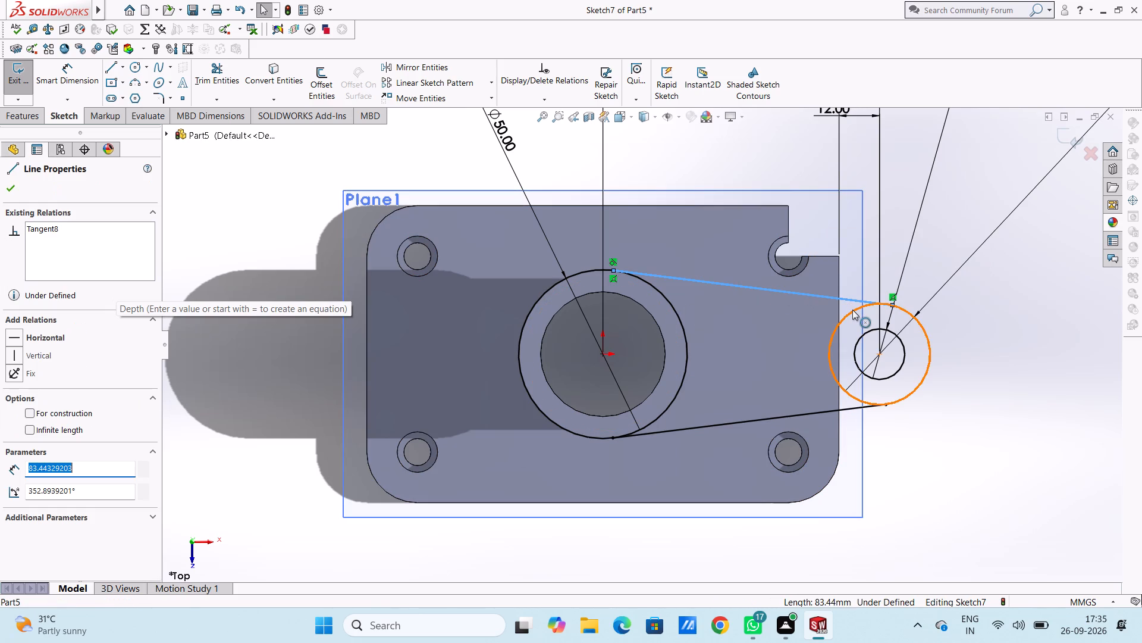
pyautogui.keyDown('ctrl'); pyautogui.click(852, 310); pyautogui.keyUp('ctrl')
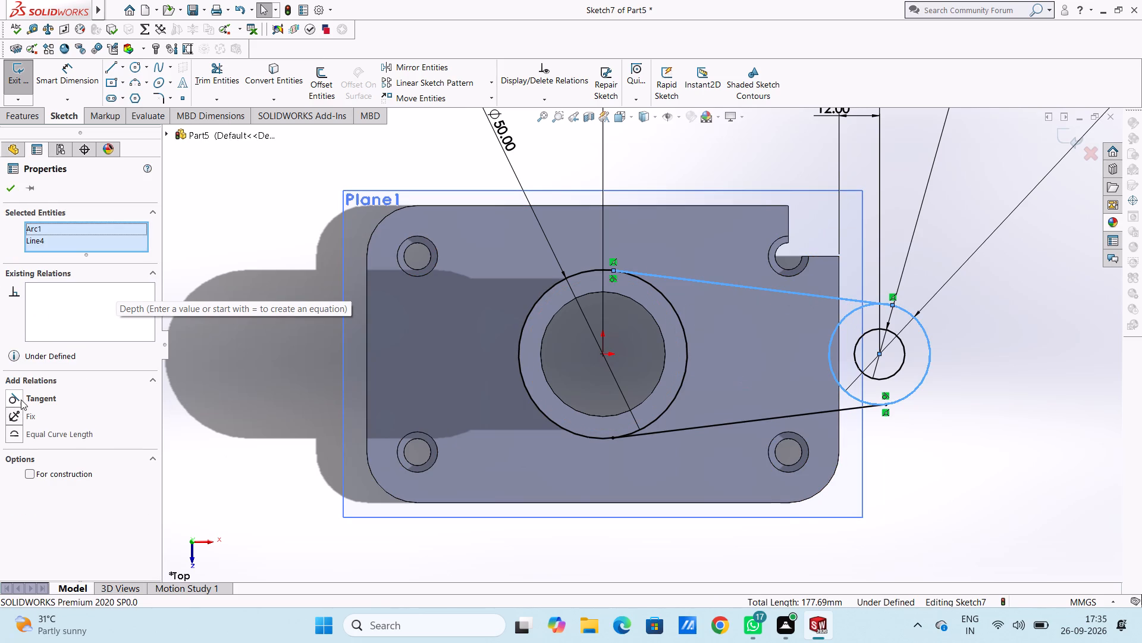
pyautogui.click(20, 398)
pyautogui.click(265, 420)
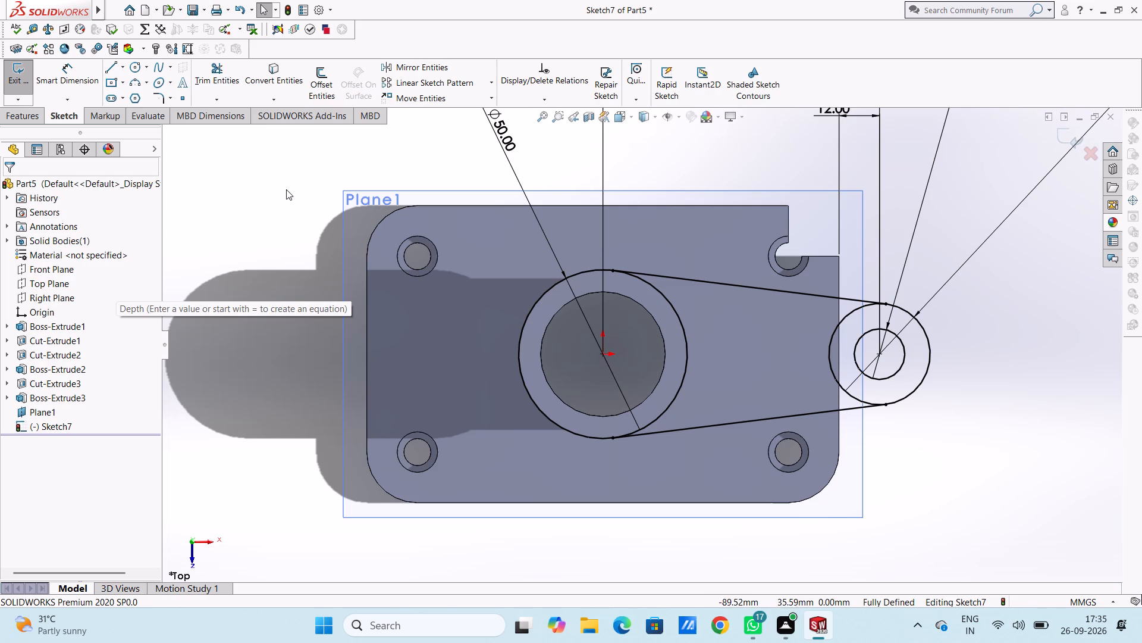
# Trim the 50 mm circle's arc facing away from the arm and the 30 mm circle's arc between the two arm lines.
pyautogui.click(213, 69)
pyautogui.click(543, 293)
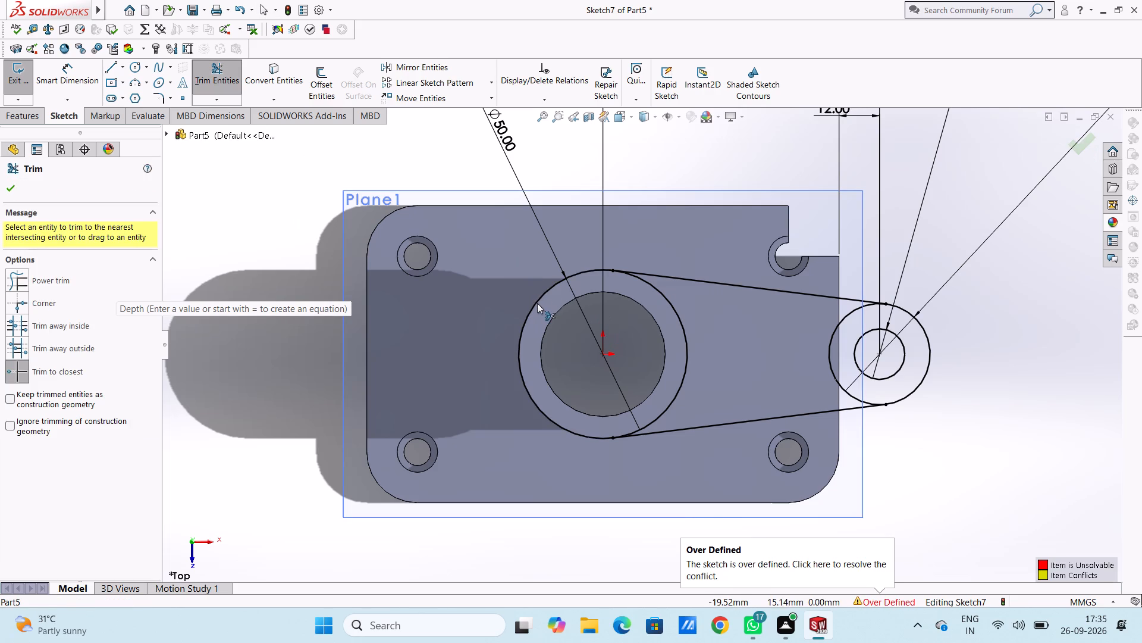
pyautogui.doubleClick(535, 301)
pyautogui.doubleClick(535, 301)
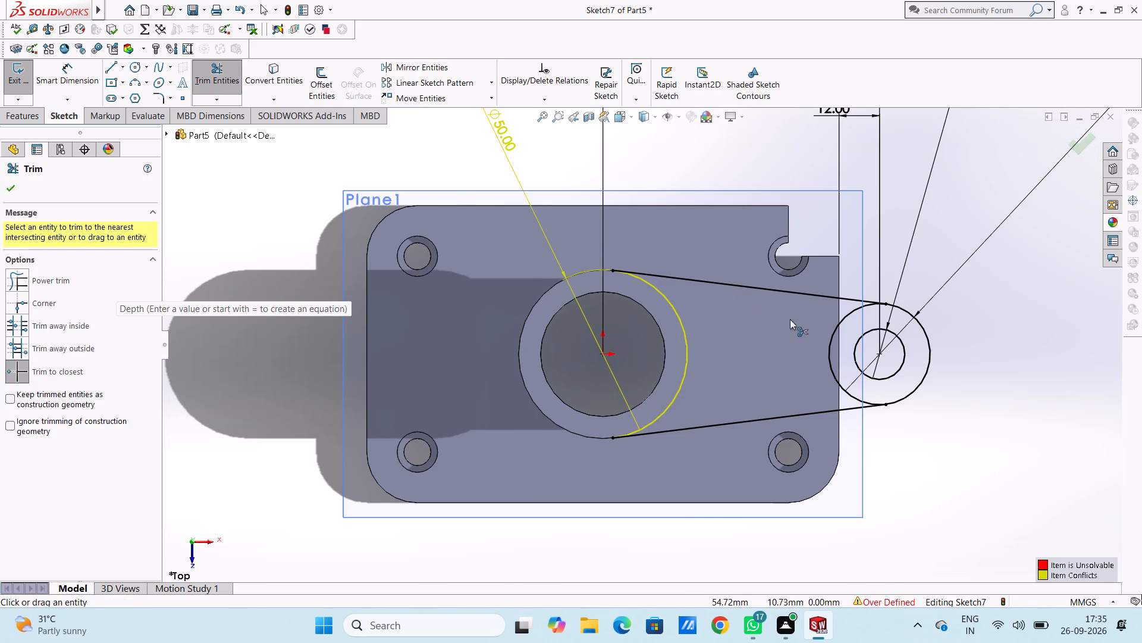
pyautogui.click(829, 341)
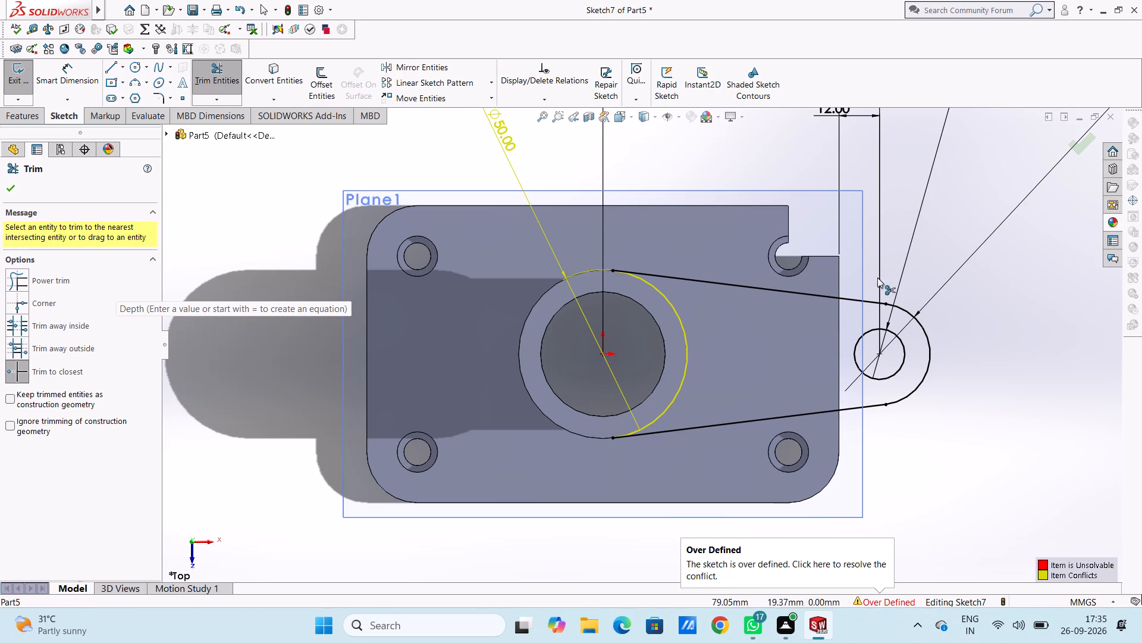
pyautogui.press('Escape')
pyautogui.press('Escape')
pyautogui.press('Escape')
# Delete the 50 mm diameter dimension from the trimmed central arc.
pyautogui.click(501, 135)
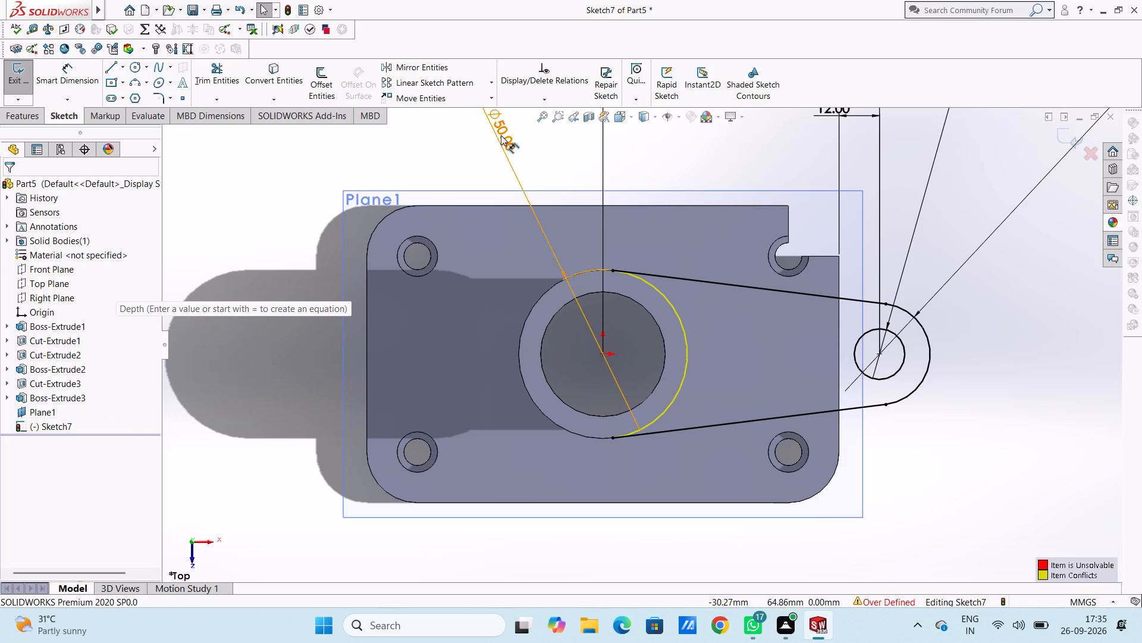
pyautogui.press('Delete')
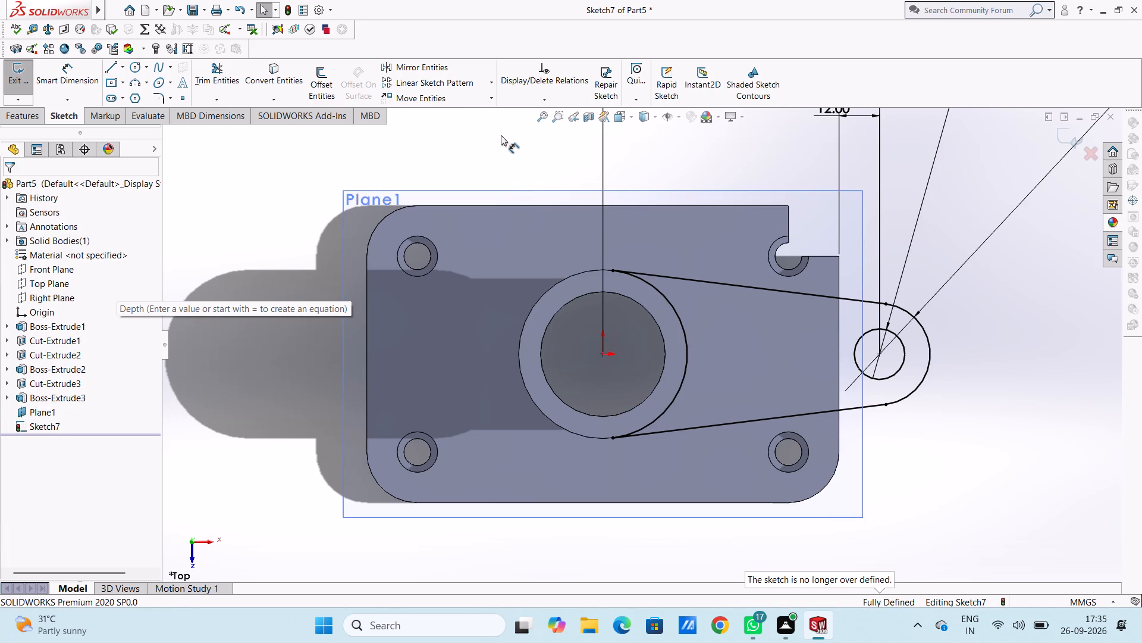
# Extrude the arm profile as a boss with a Mid Plane depth of 12 mm, merged with the body.
pyautogui.scroll(3, 501, 135)
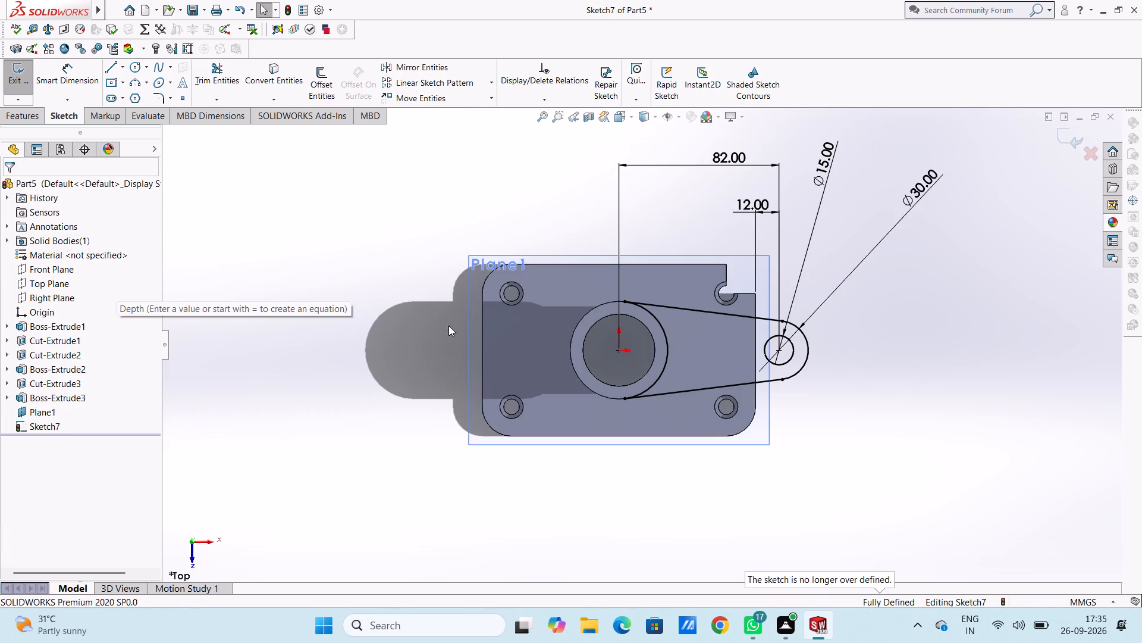
pyautogui.click(20, 111)
pyautogui.click(26, 77)
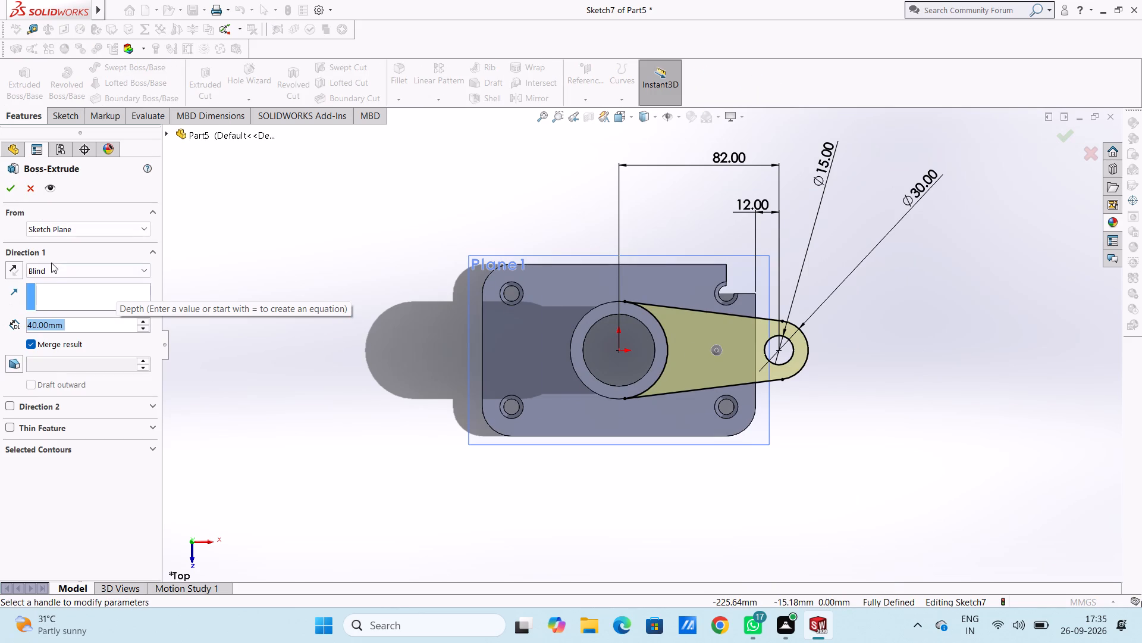
pyautogui.click(54, 266)
pyautogui.click(59, 342)
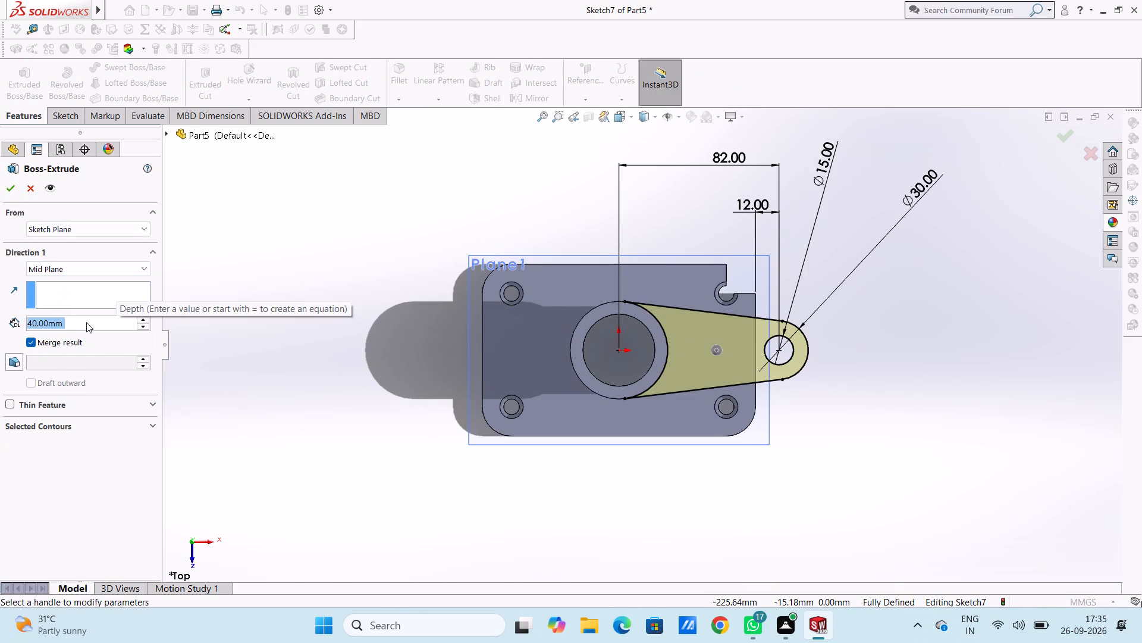
pyautogui.write('12')
pyautogui.press('Return')
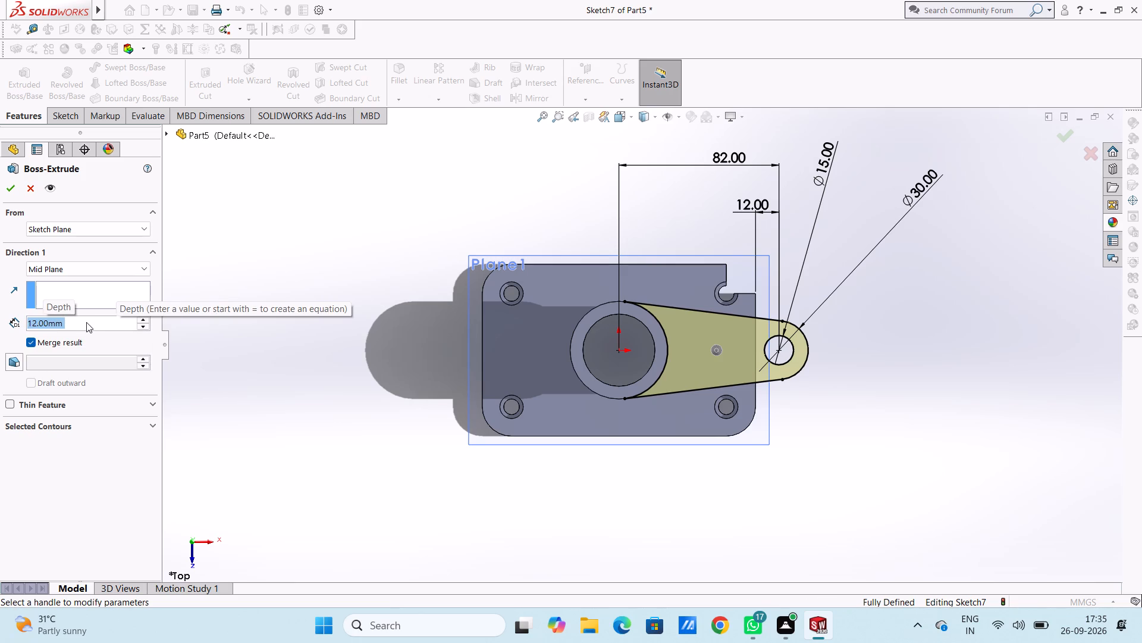
pyautogui.moveTo(265, 504); pyautogui.dragTo(266, 255, button='middle')
pyautogui.click(15, 186)
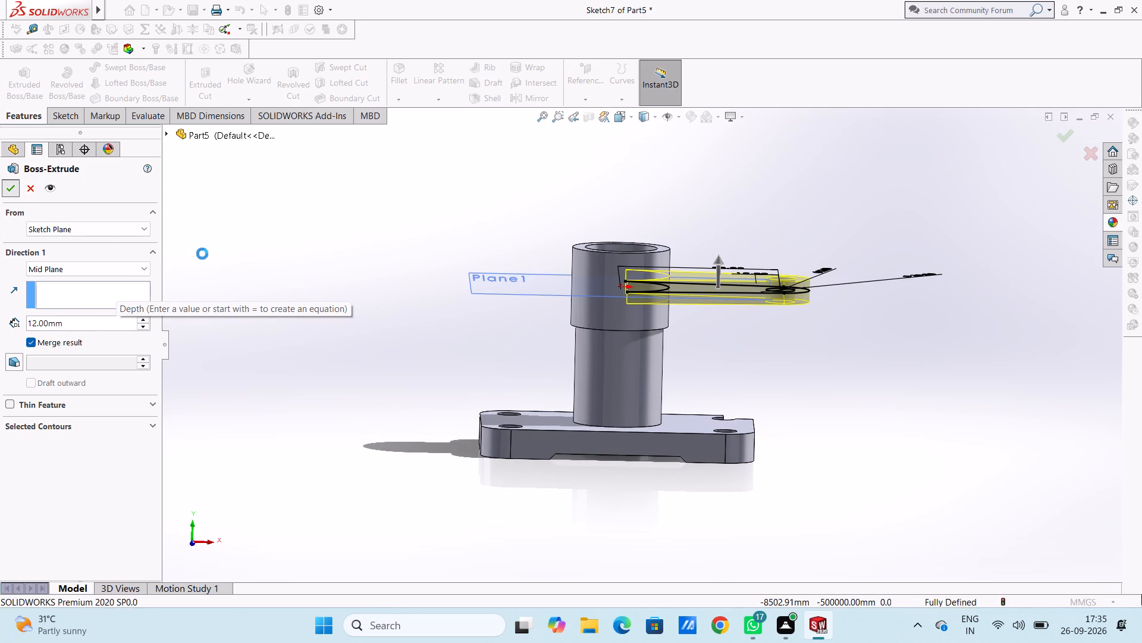
pyautogui.click(230, 254)
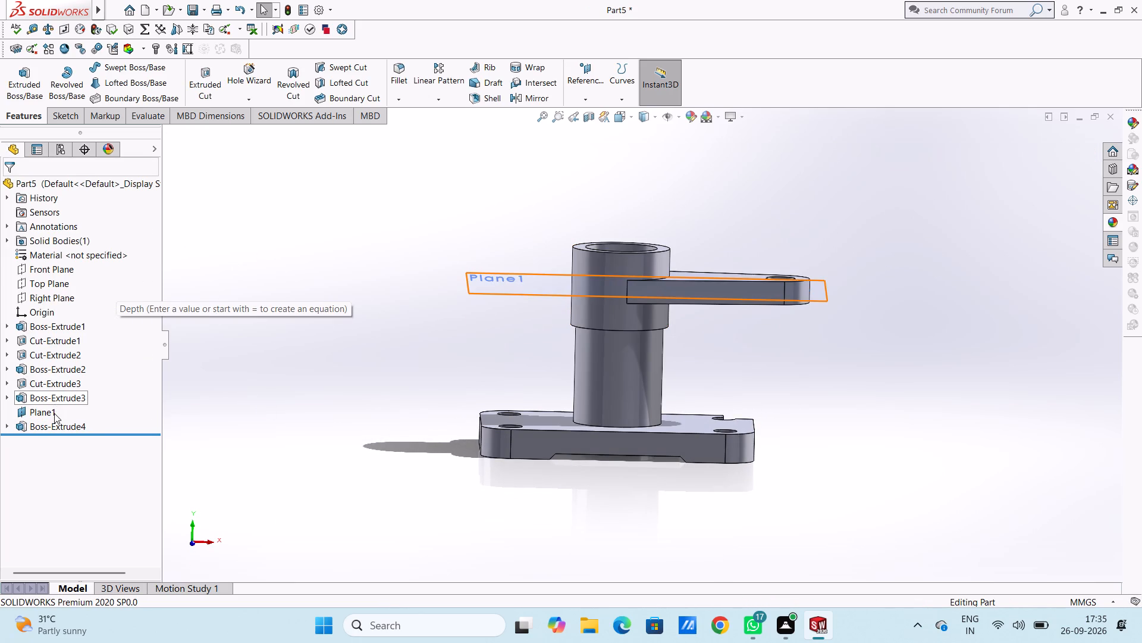
# Hide the offset plane Plane1.
pyautogui.click(54, 413)
pyautogui.click(86, 392)
pyautogui.click(212, 388)
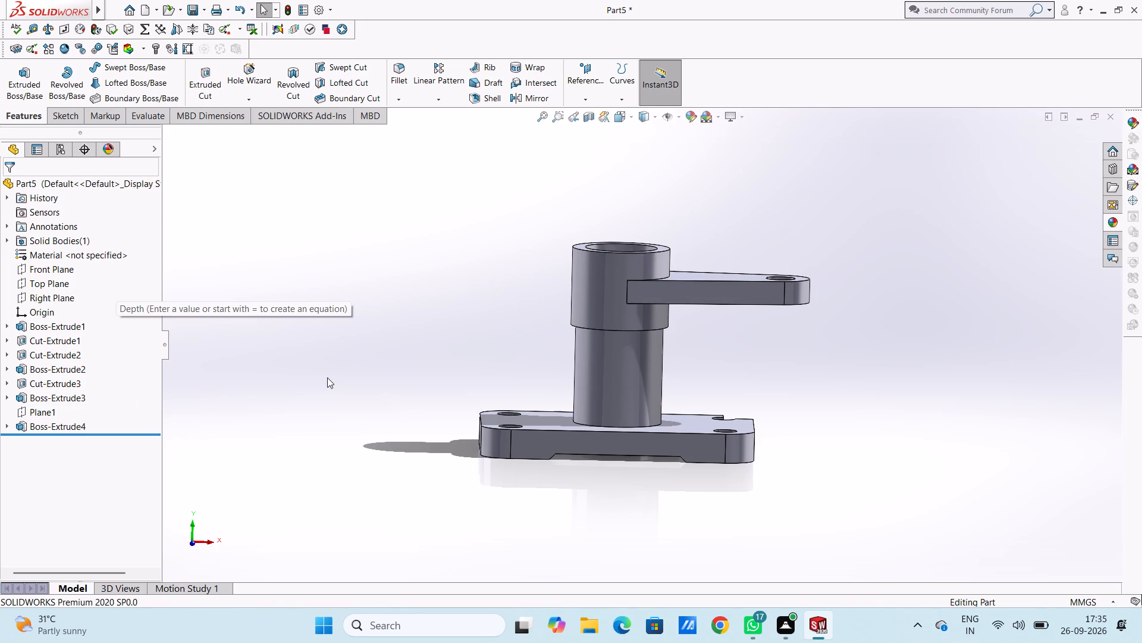
# Start a sketch on the arm's upper face and draw a circle of 7.5 mm radius matching the eye hole.
pyautogui.hotkey('ctrl', '5')
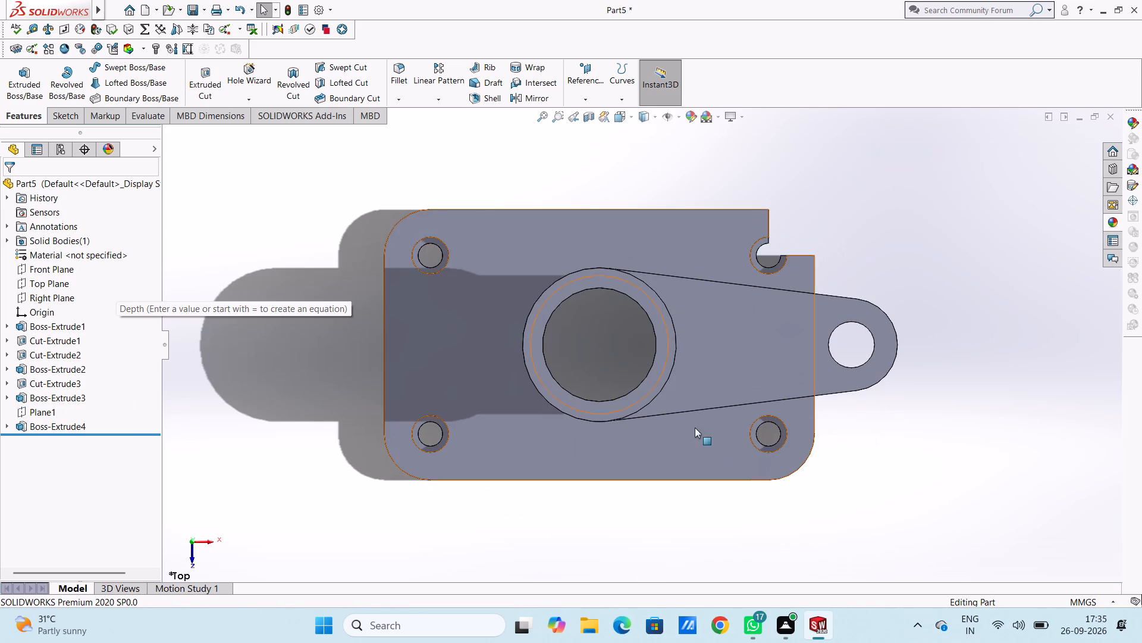
pyautogui.click(737, 367)
pyautogui.click(786, 336)
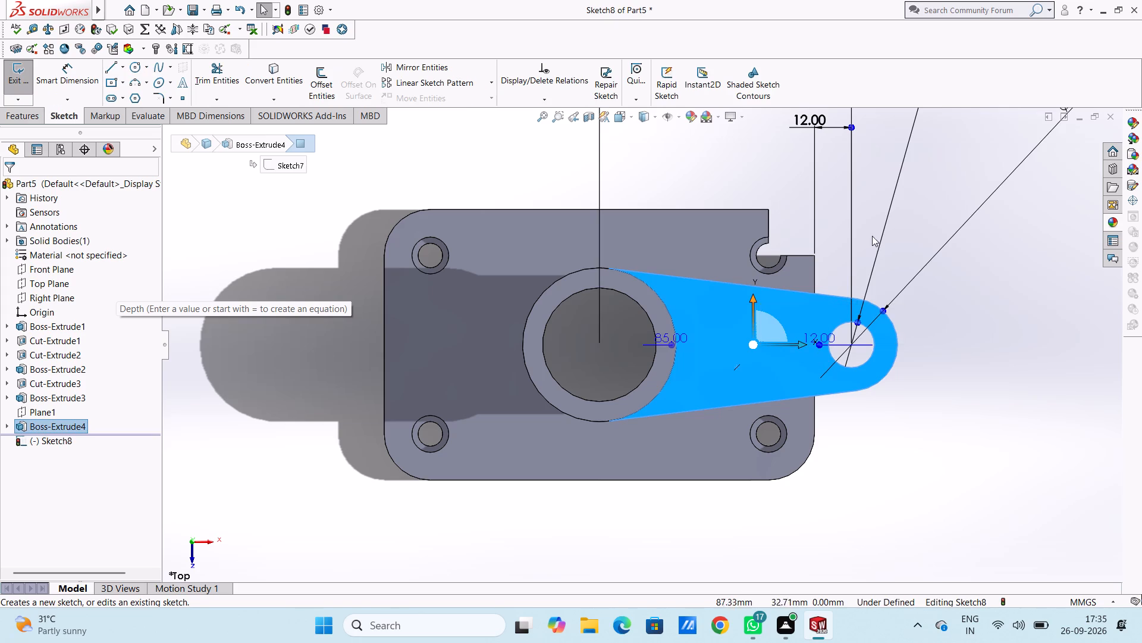
pyautogui.click(875, 236)
pyautogui.click(129, 61)
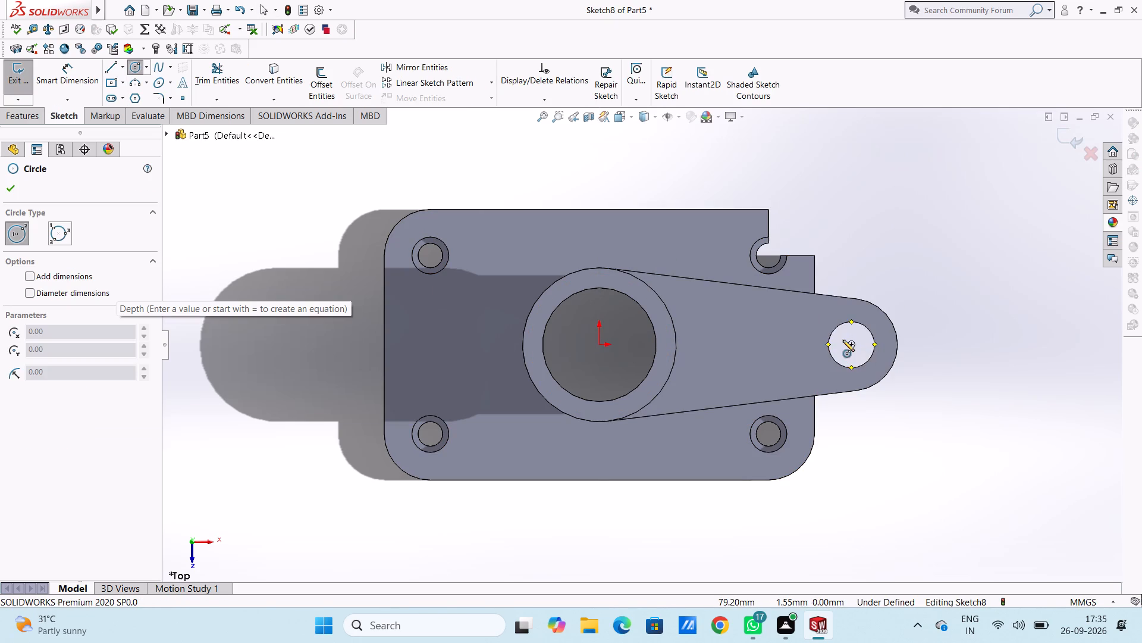
pyautogui.click(850, 344)
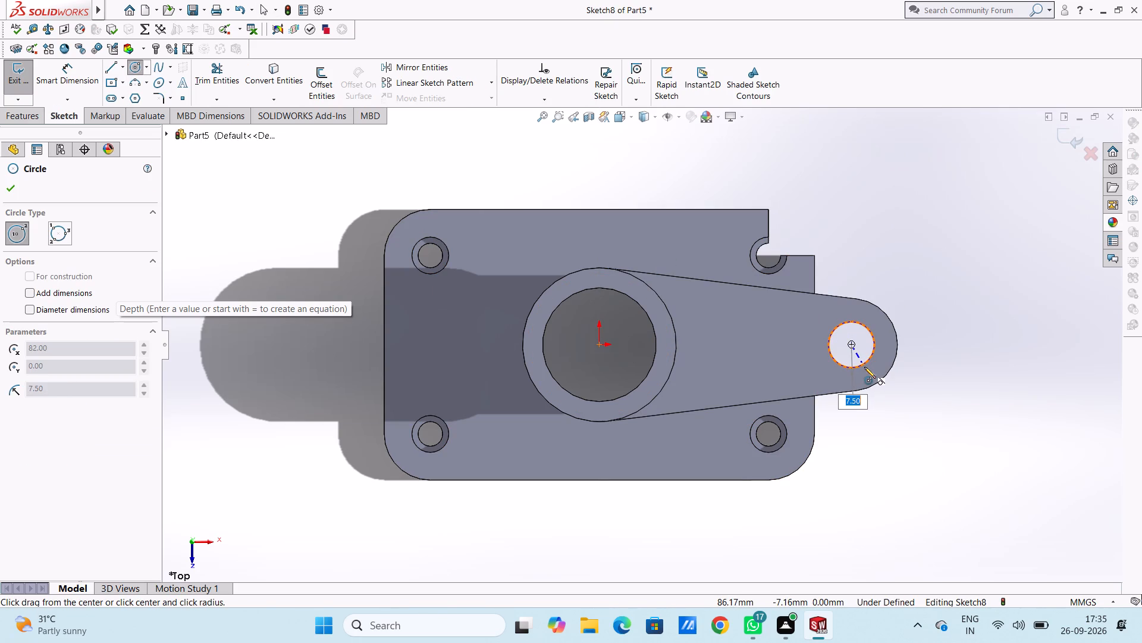
pyautogui.click(864, 367)
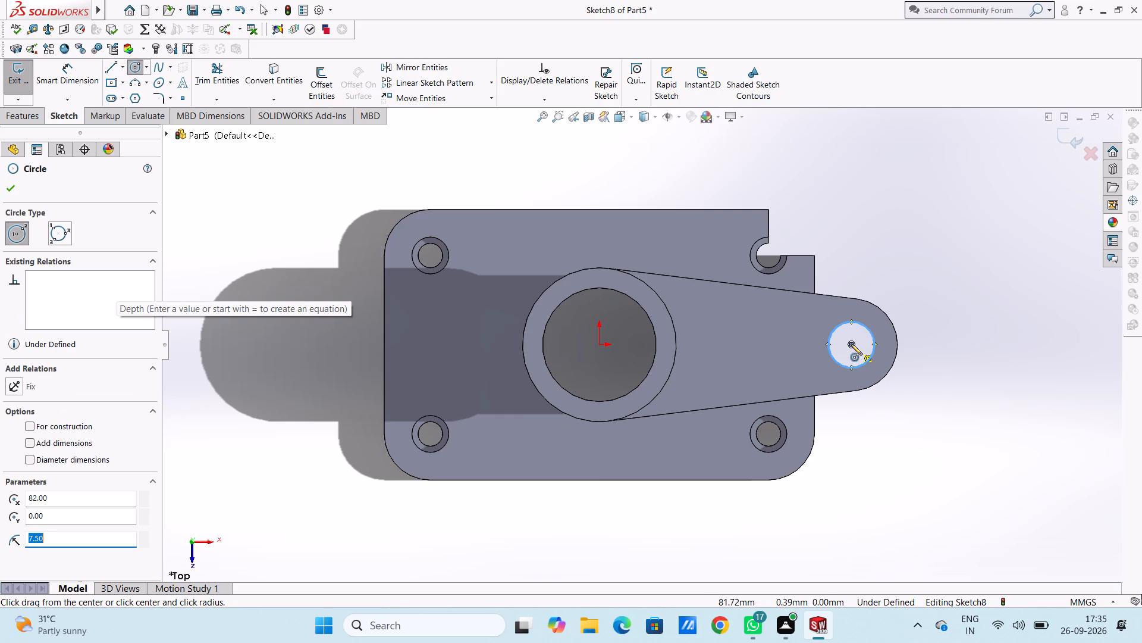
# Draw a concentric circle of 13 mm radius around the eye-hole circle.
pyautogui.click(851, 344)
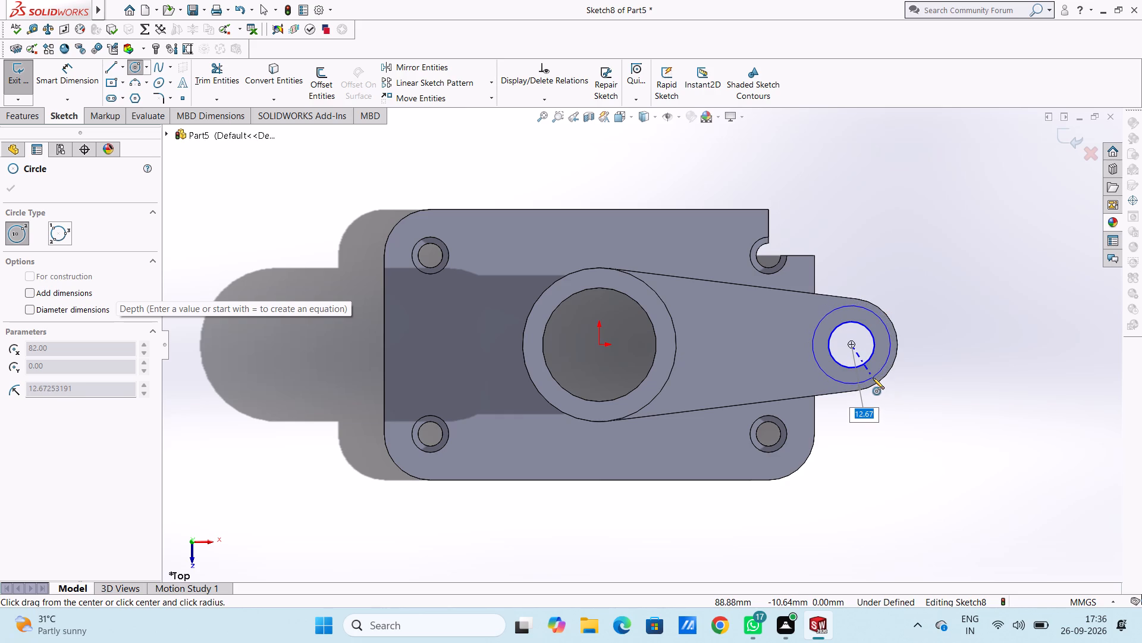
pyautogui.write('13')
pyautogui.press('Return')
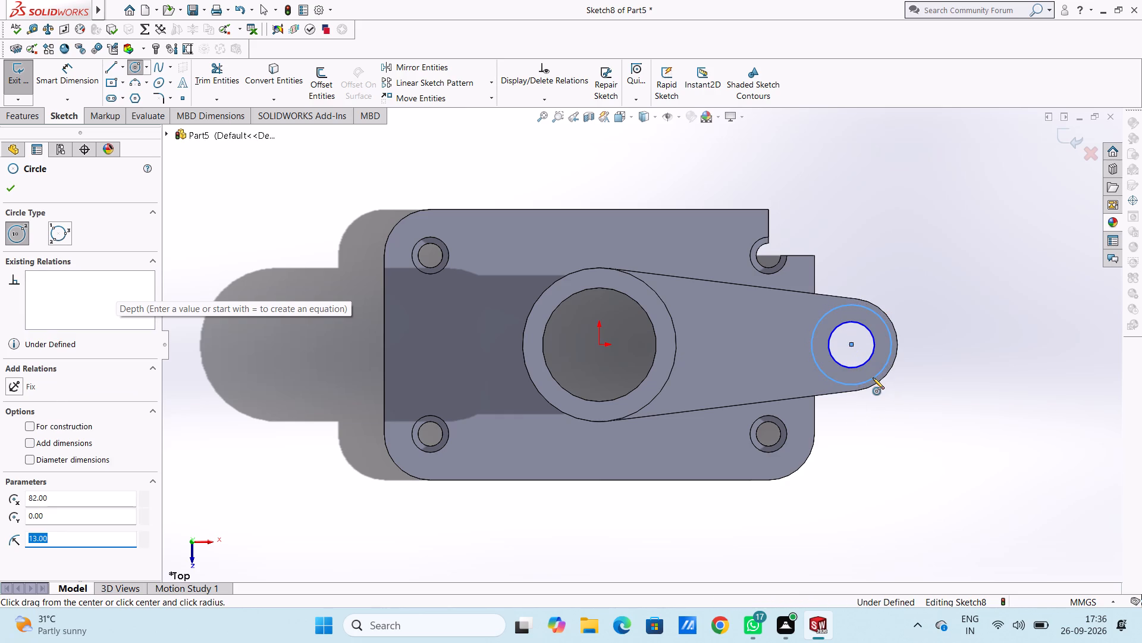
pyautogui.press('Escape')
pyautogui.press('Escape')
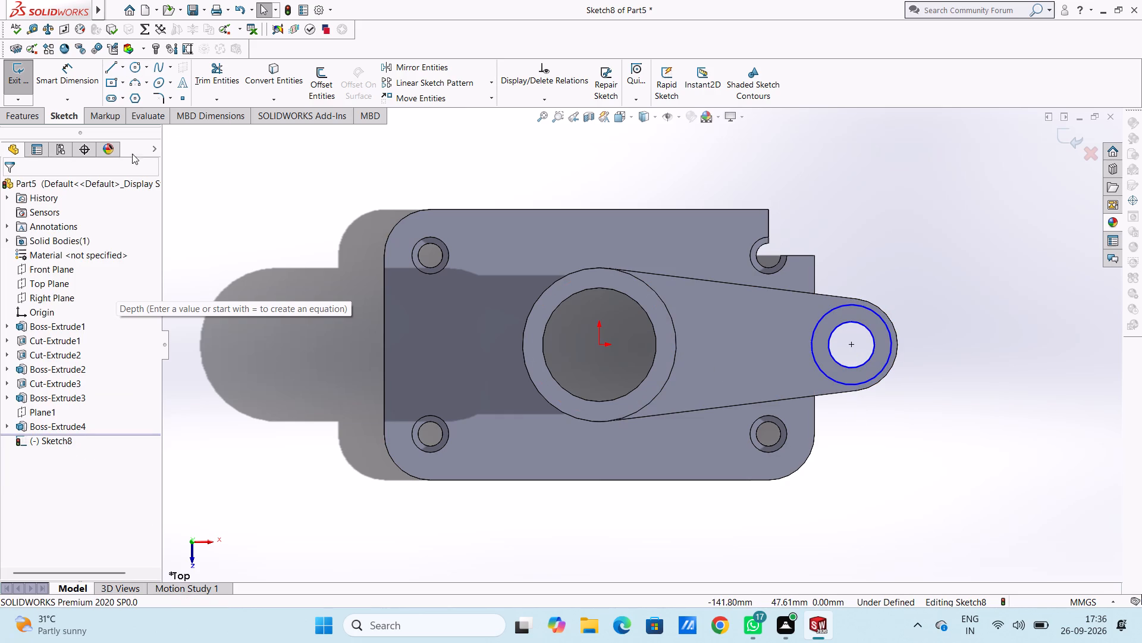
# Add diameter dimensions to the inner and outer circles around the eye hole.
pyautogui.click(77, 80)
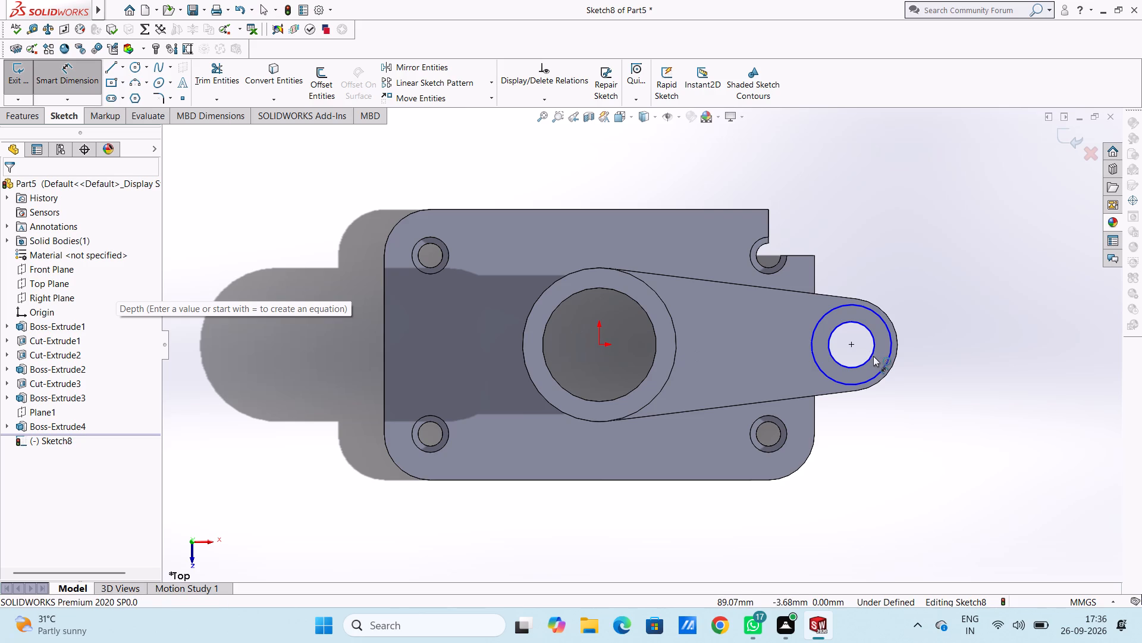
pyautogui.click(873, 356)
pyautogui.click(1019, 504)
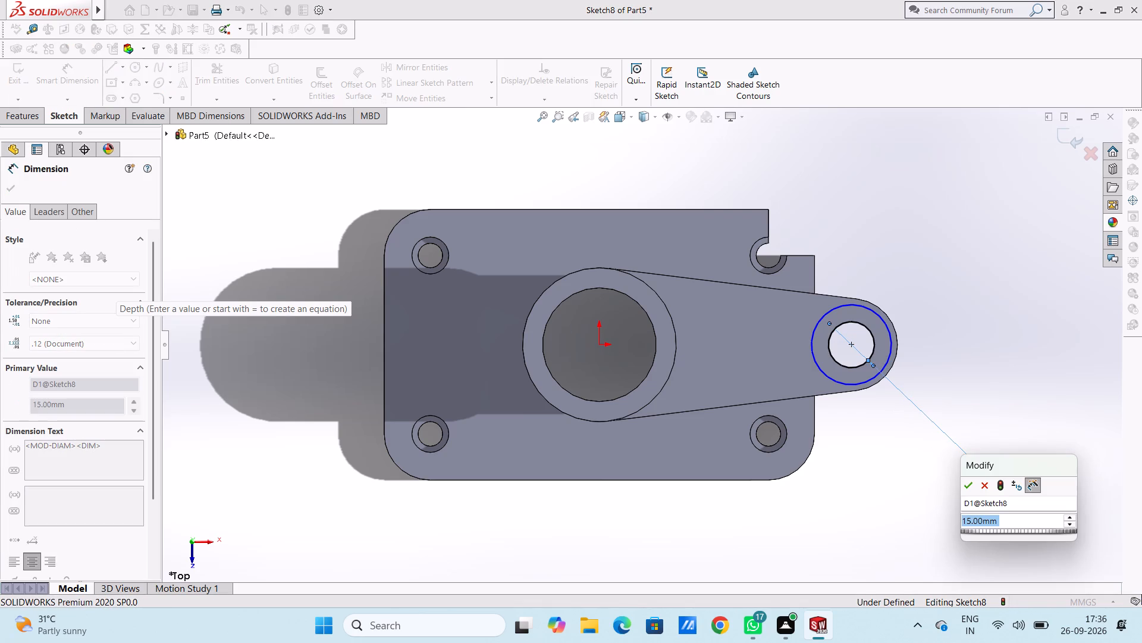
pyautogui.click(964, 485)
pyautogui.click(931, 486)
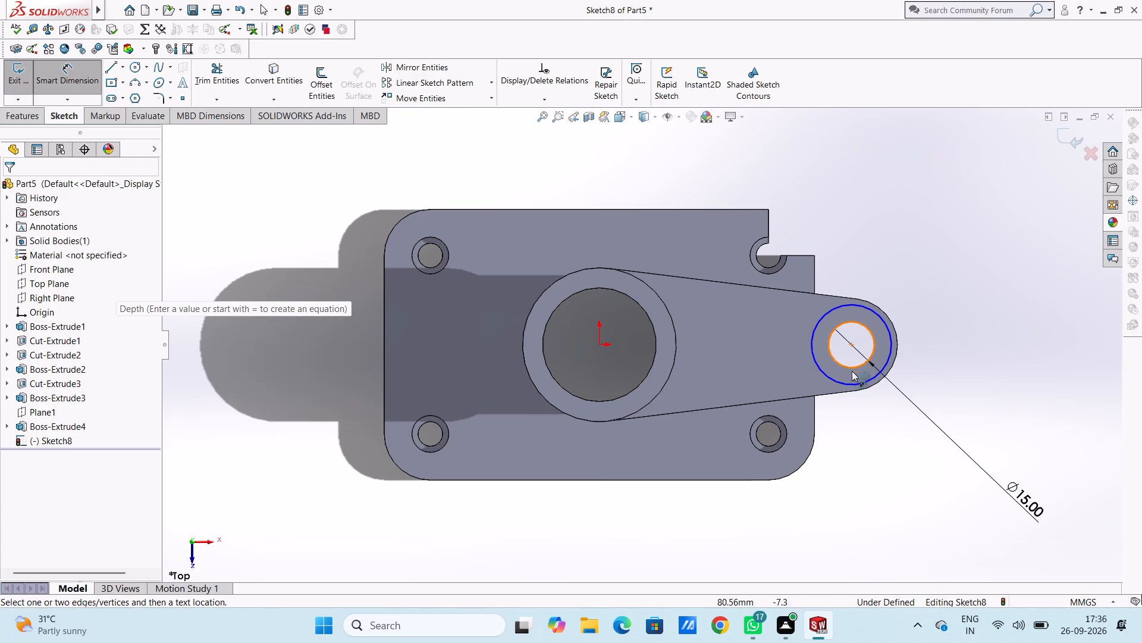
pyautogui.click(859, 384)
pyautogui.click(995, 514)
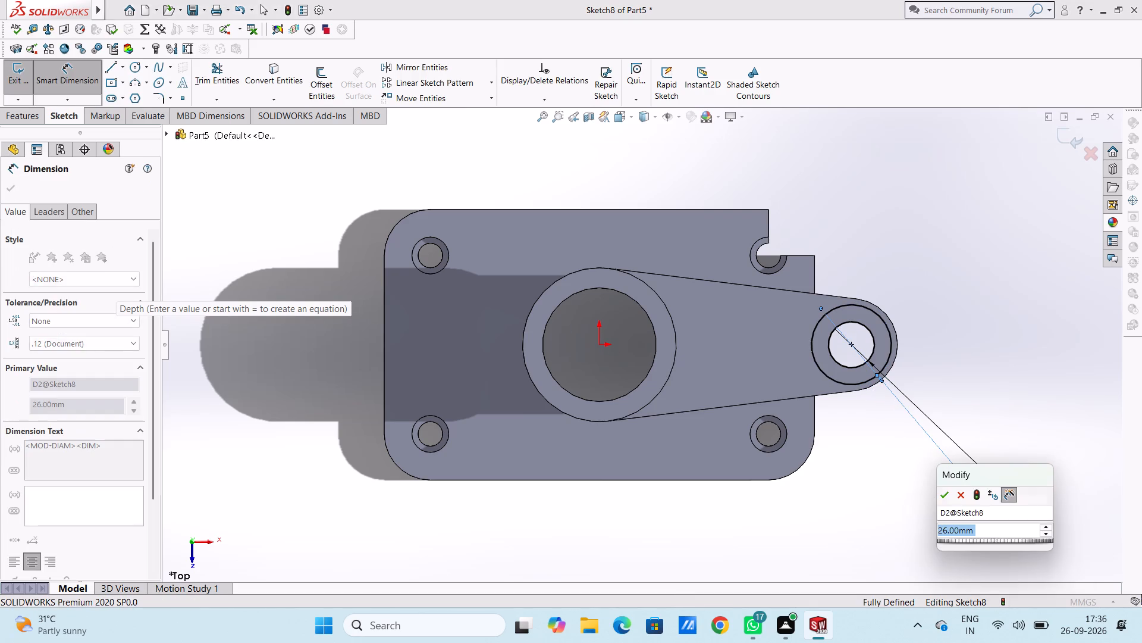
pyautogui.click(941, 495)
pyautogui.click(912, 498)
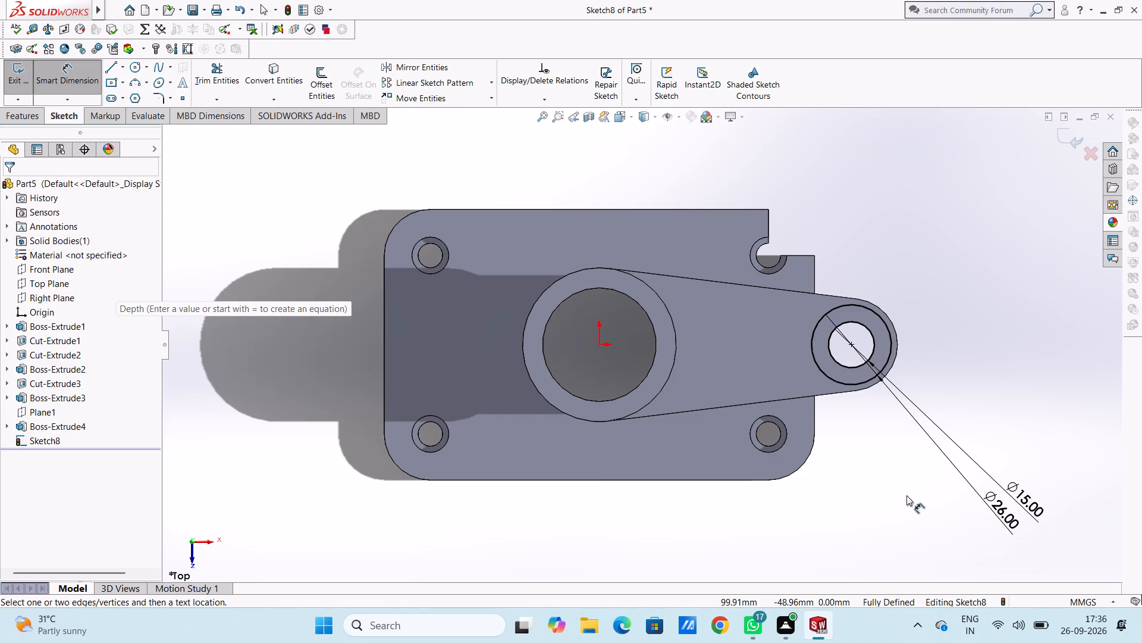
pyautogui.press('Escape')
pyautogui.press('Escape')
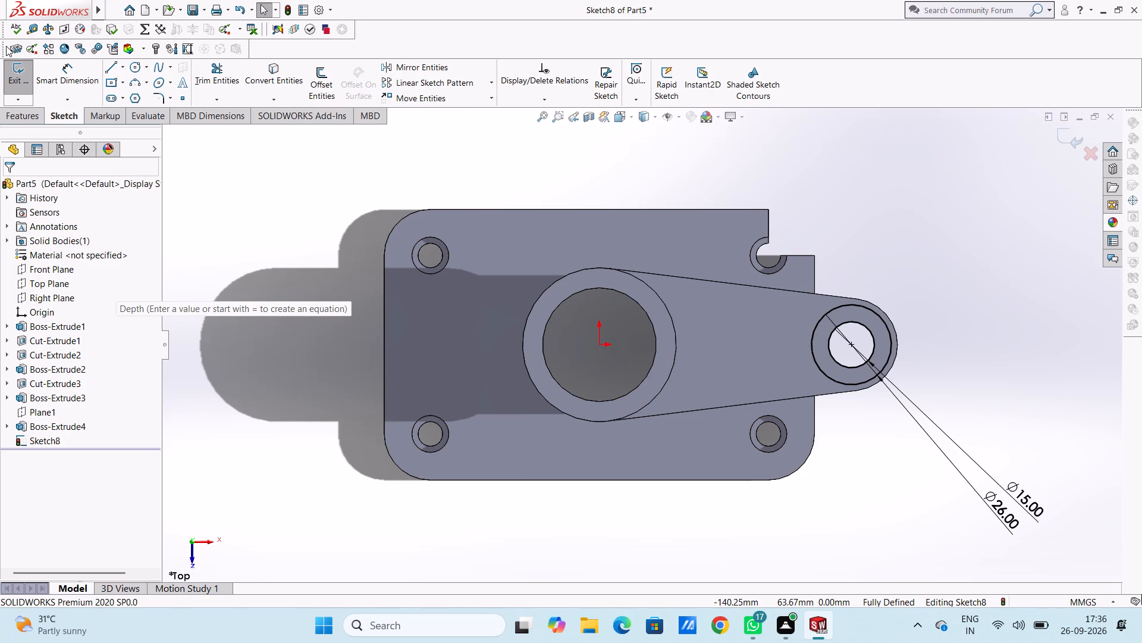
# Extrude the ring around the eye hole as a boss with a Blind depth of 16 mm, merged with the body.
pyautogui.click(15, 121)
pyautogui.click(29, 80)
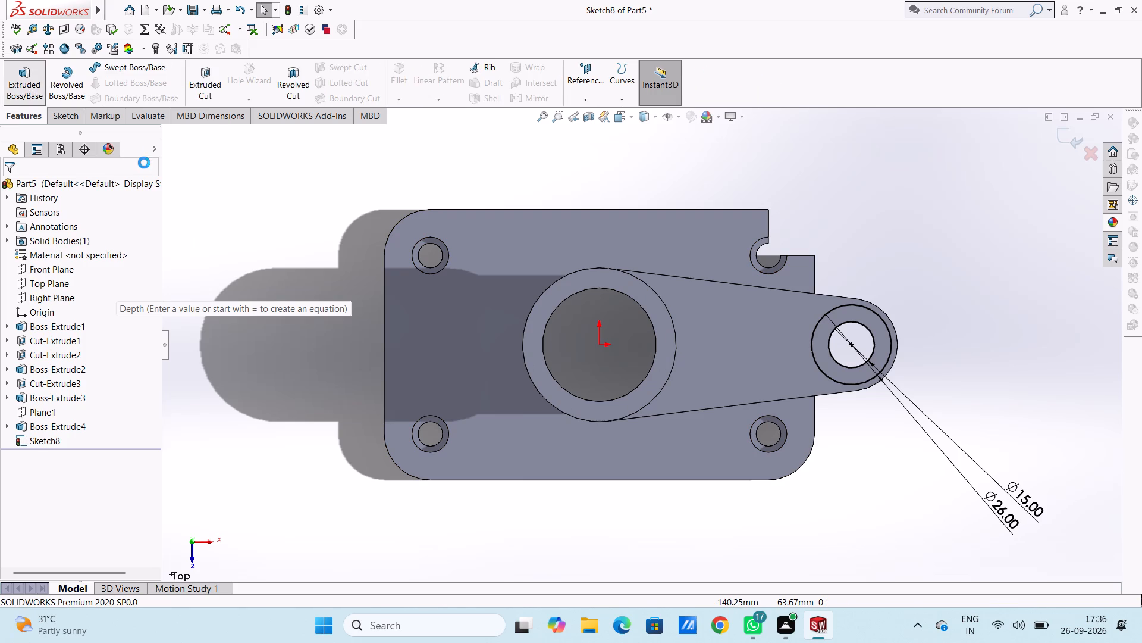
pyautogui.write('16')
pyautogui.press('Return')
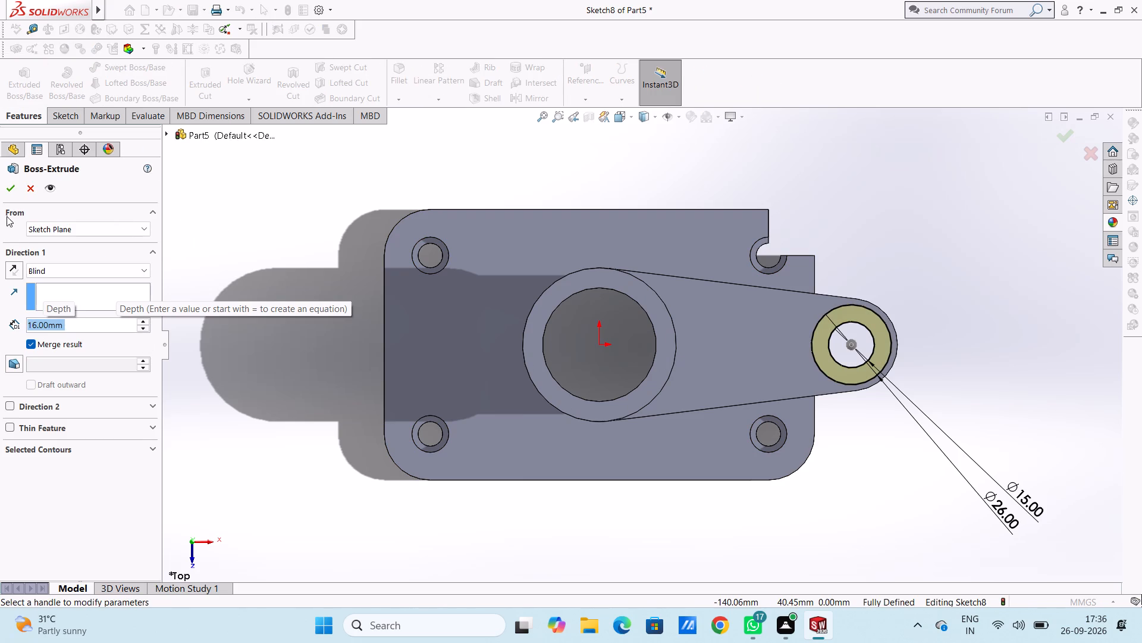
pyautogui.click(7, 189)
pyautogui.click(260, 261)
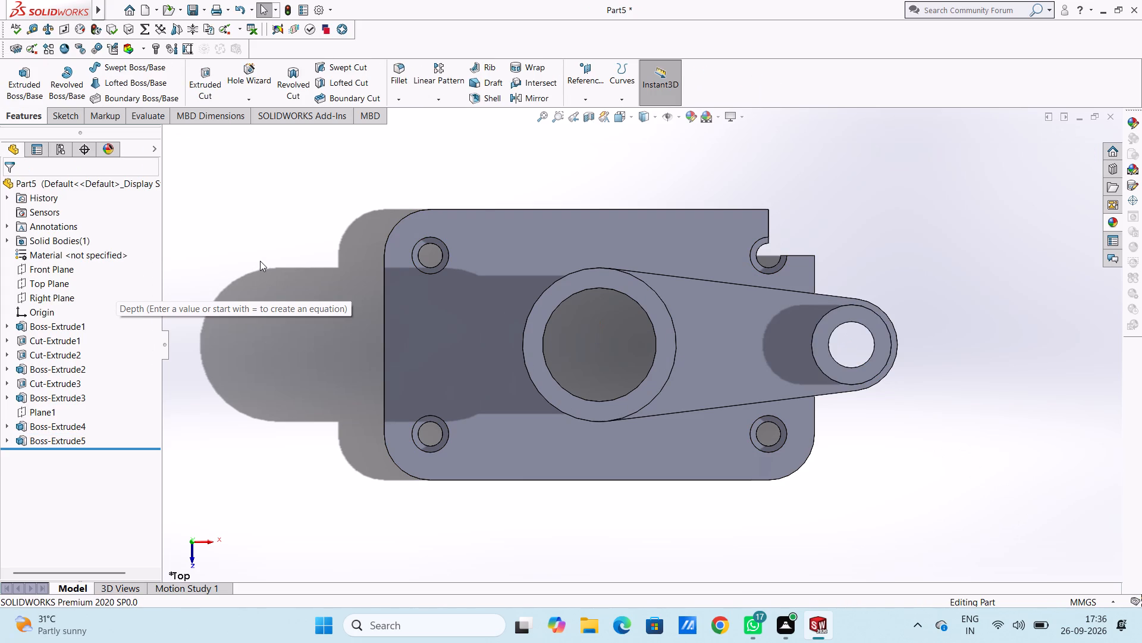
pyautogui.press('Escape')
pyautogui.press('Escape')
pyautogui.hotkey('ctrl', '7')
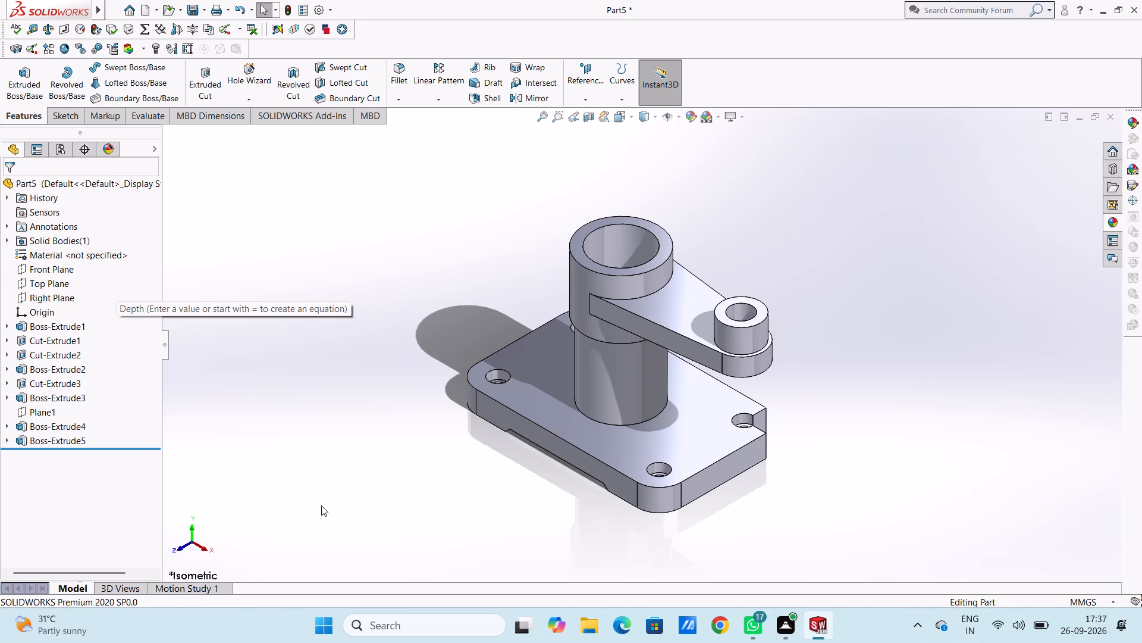
# Undo the work back to the open arm profile sketch, removing the eye ring and the arm's 12 mm extrusion.
pyautogui.hotkey('ctrl', 'z')
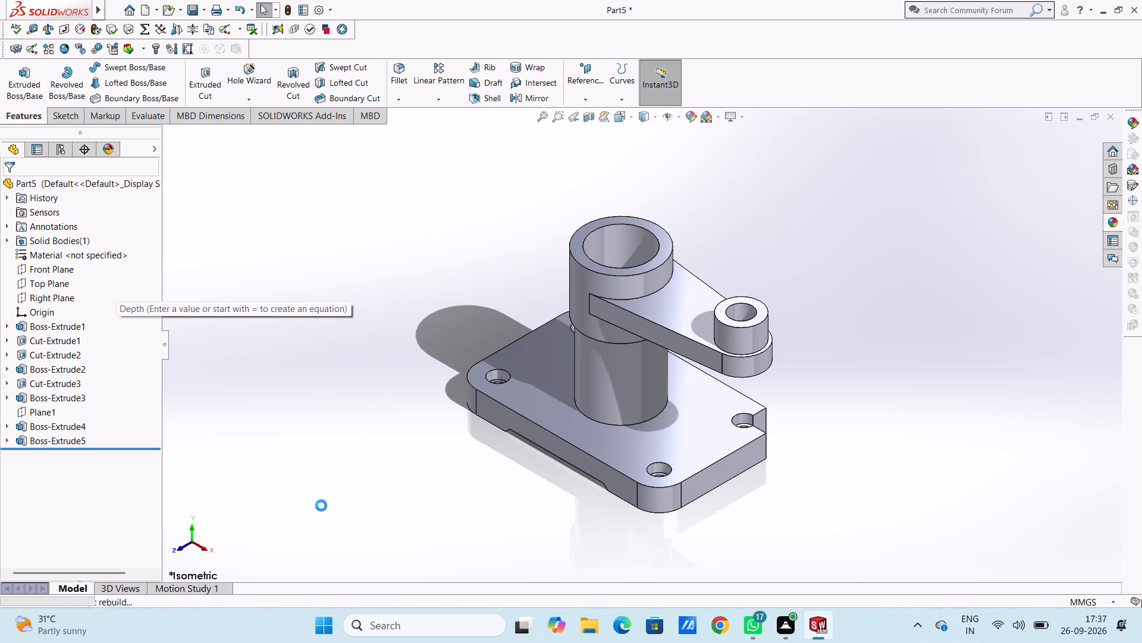
pyautogui.hotkey('ctrl', 'z')
pyautogui.hotkey('ctrl', 'z')
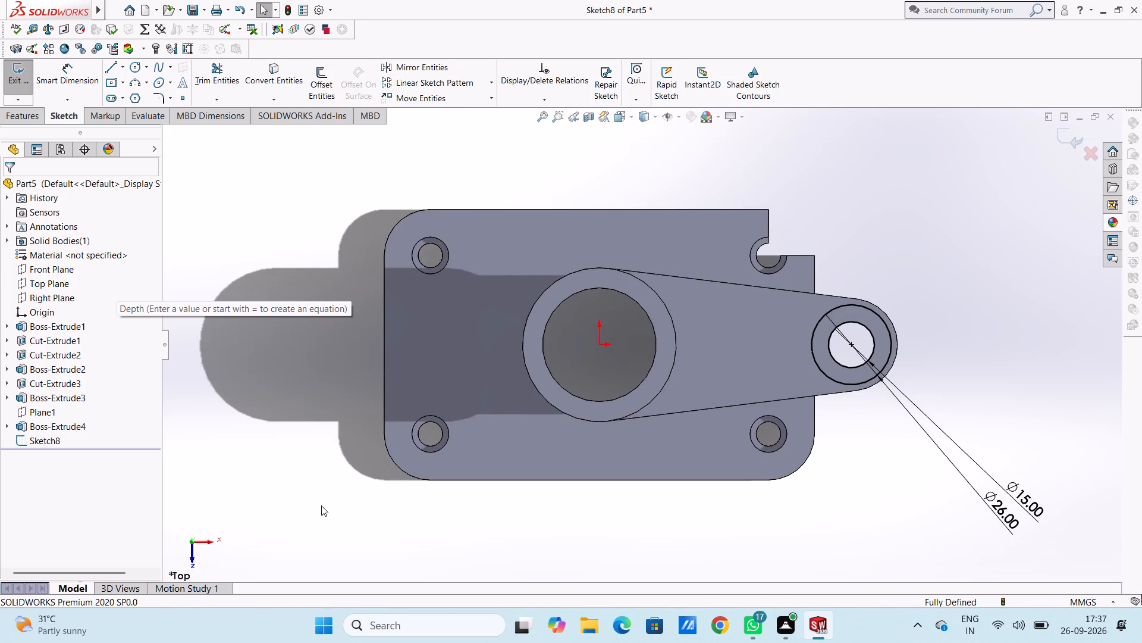
pyautogui.hotkey('ctrl', 'z')
pyautogui.hotkey('ctrl', 'z')
pyautogui.hotkey('ctrl', 'z')
pyautogui.hotkey('ctrl', 'z')
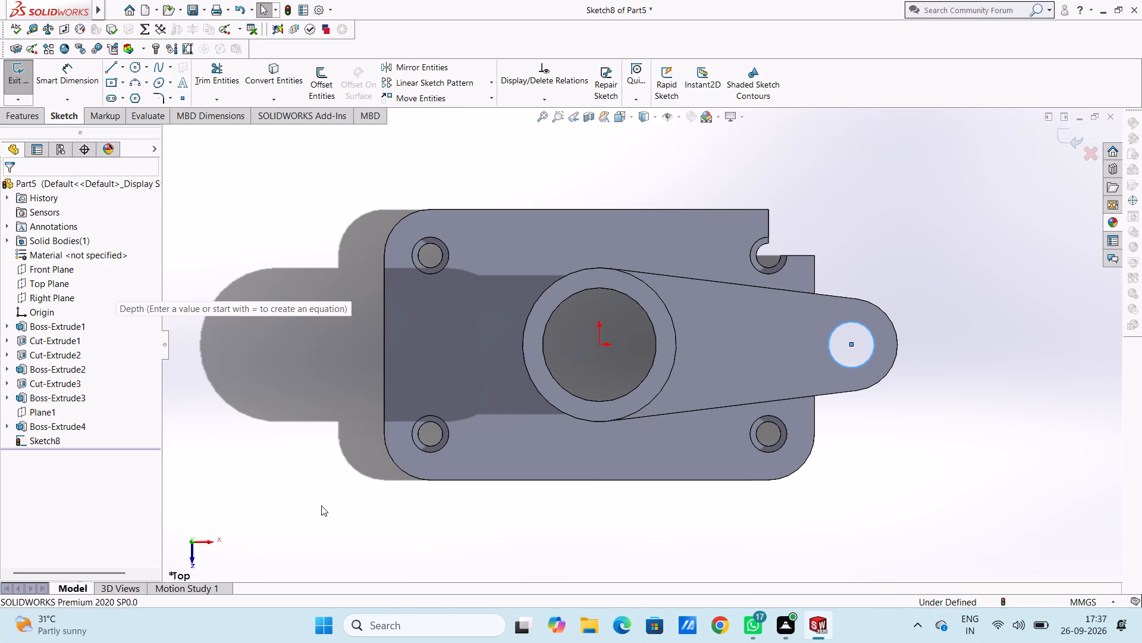
pyautogui.hotkey('ctrl', 'z')
pyautogui.hotkey('ctrl', 'z')
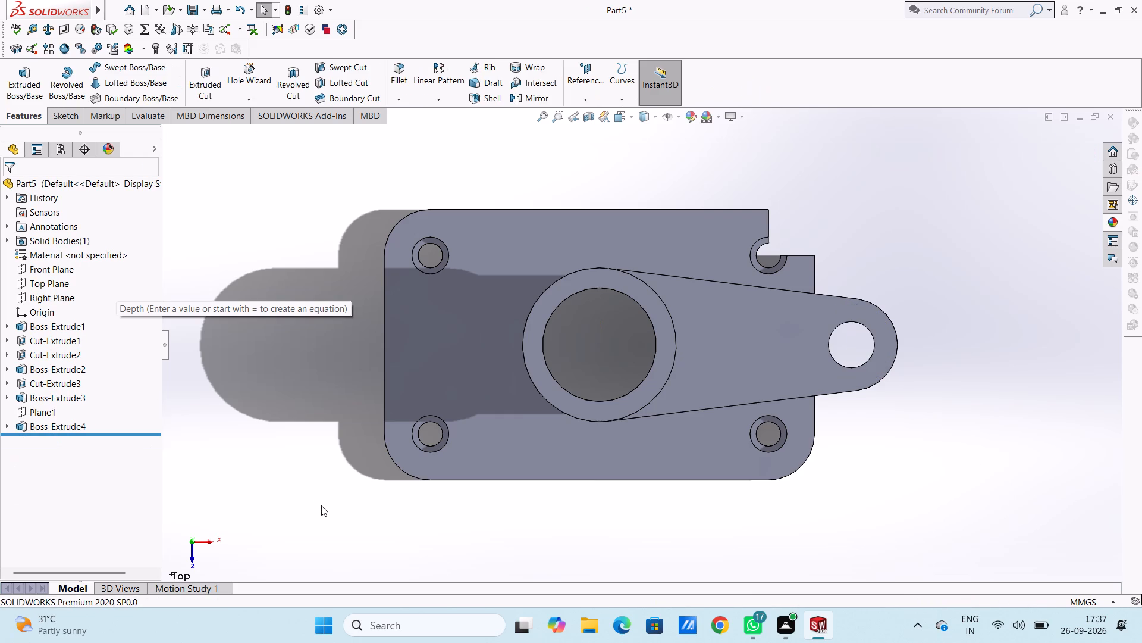
pyautogui.hotkey('ctrl', 'z')
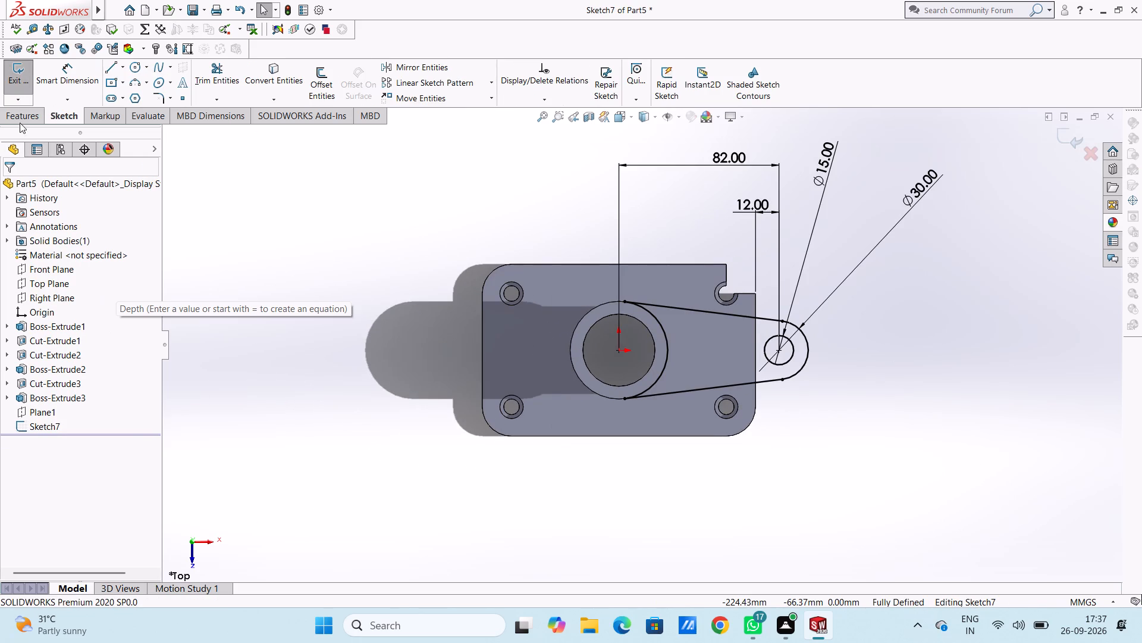
# Extrude the arm profile as a boss with a Mid Plane depth of 20 mm, merged with the body.
pyautogui.click(20, 117)
pyautogui.click(25, 82)
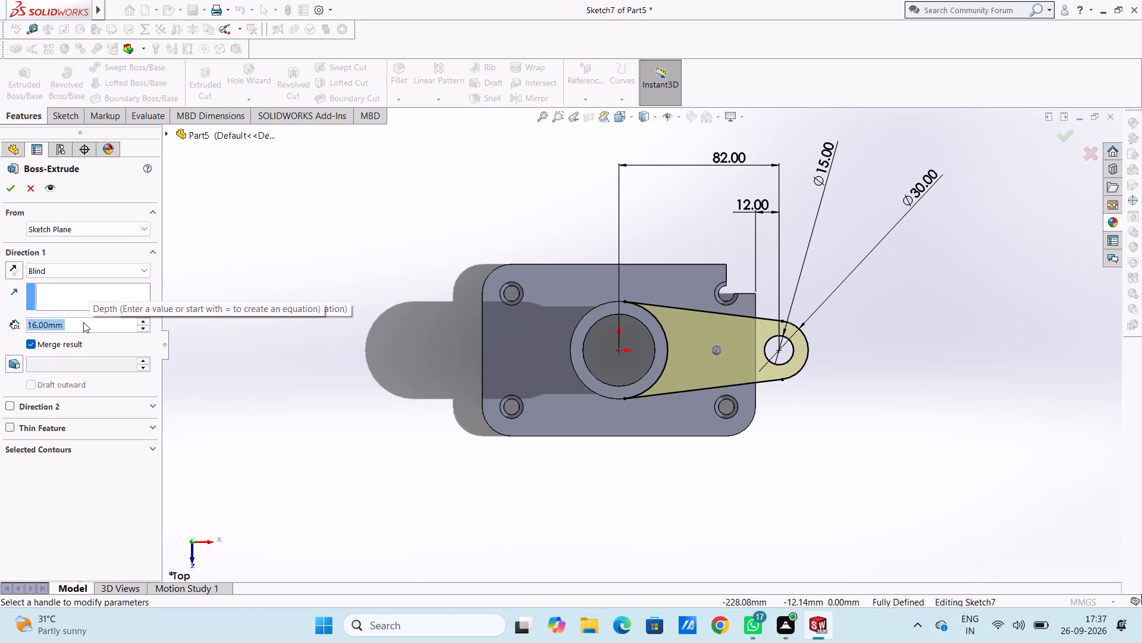
pyautogui.write('20')
pyautogui.press('Return')
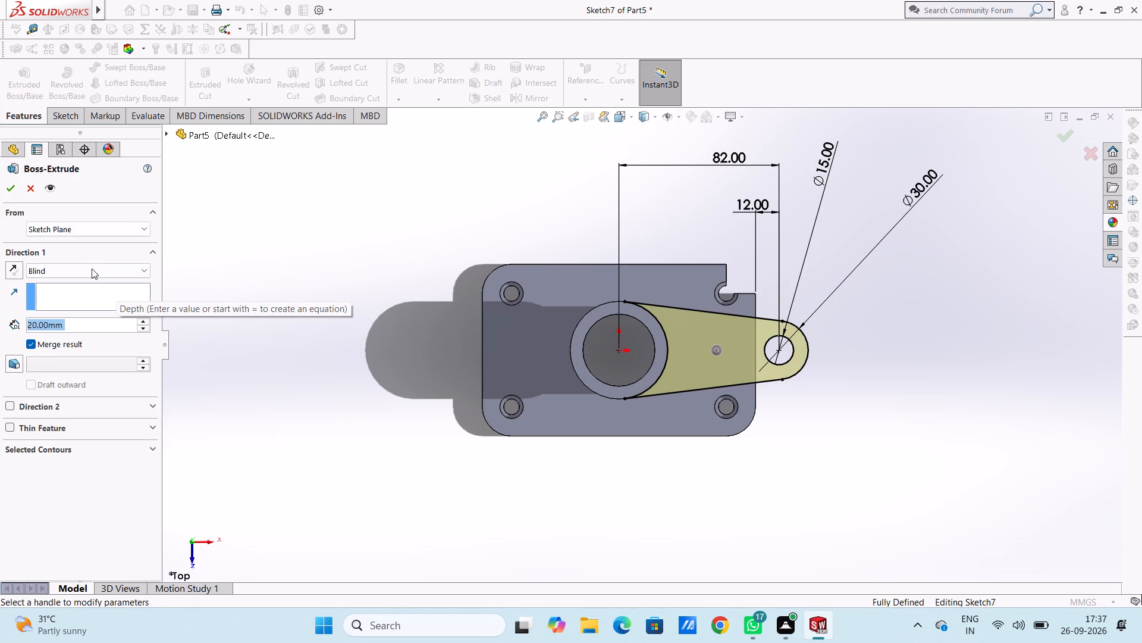
pyautogui.click(95, 270)
pyautogui.click(75, 345)
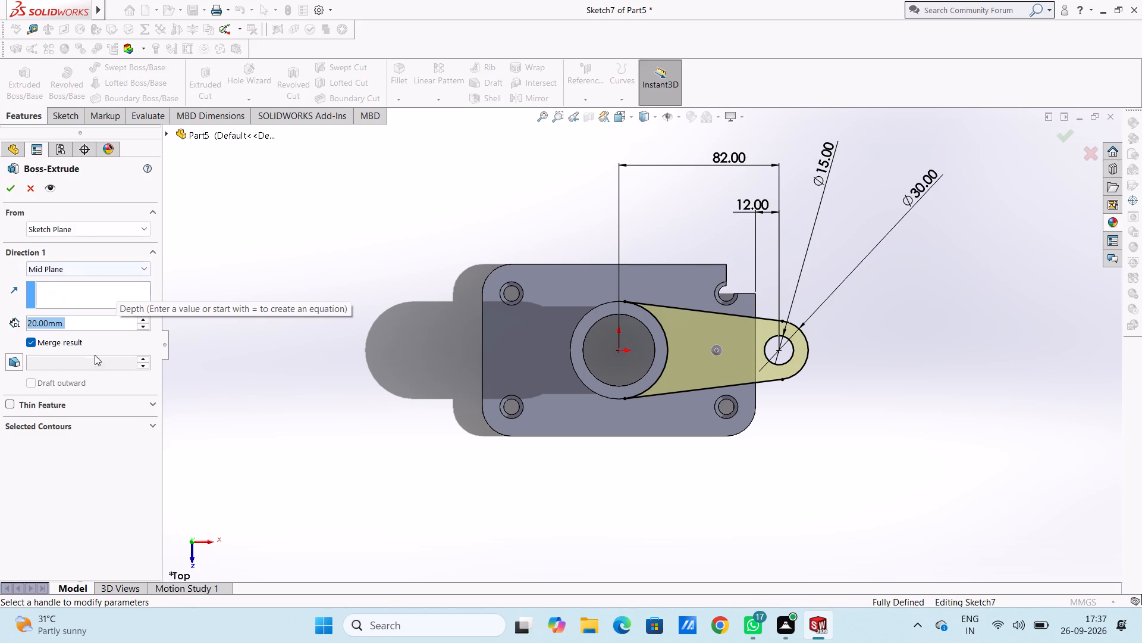
pyautogui.click(8, 191)
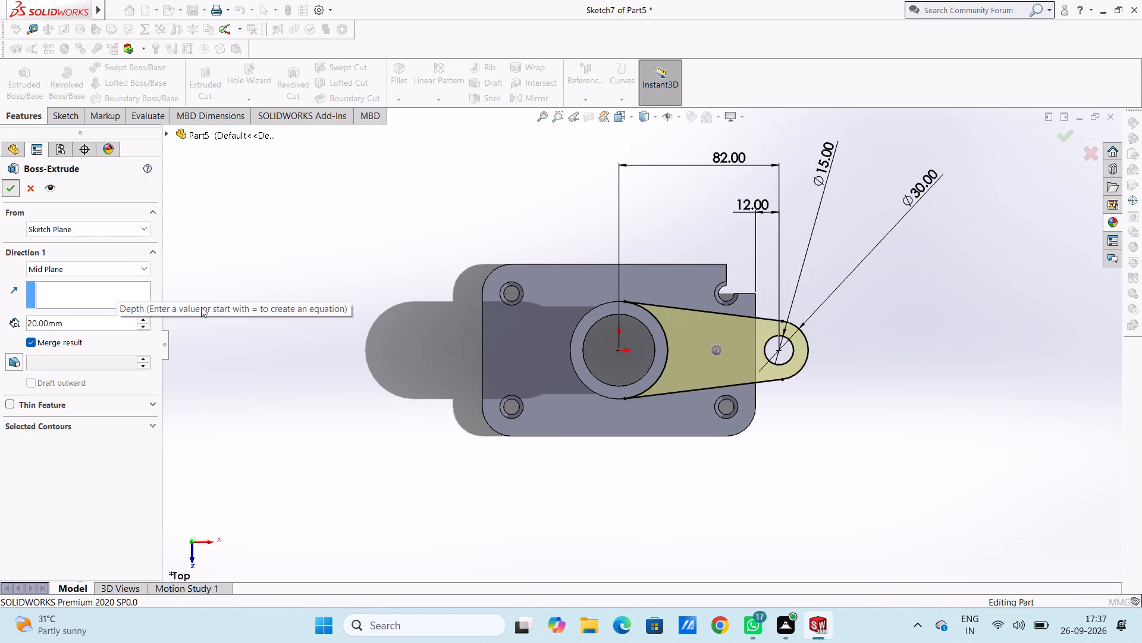
pyautogui.press('Escape')
pyautogui.hotkey('ctrl', '7')
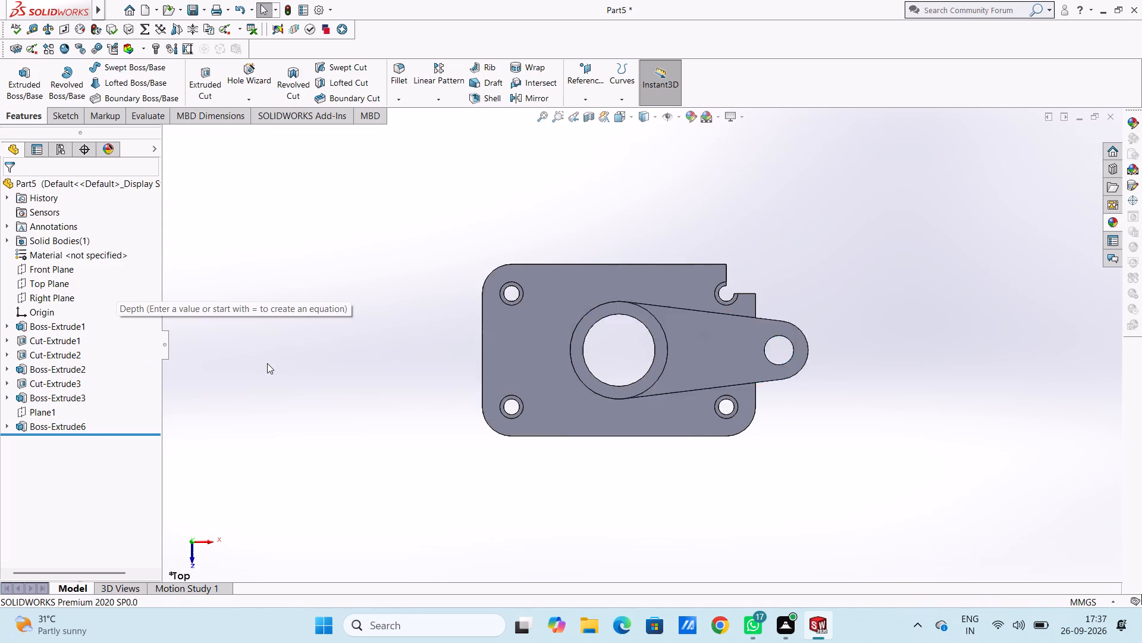
pyautogui.press('Escape')
pyautogui.press('Escape')
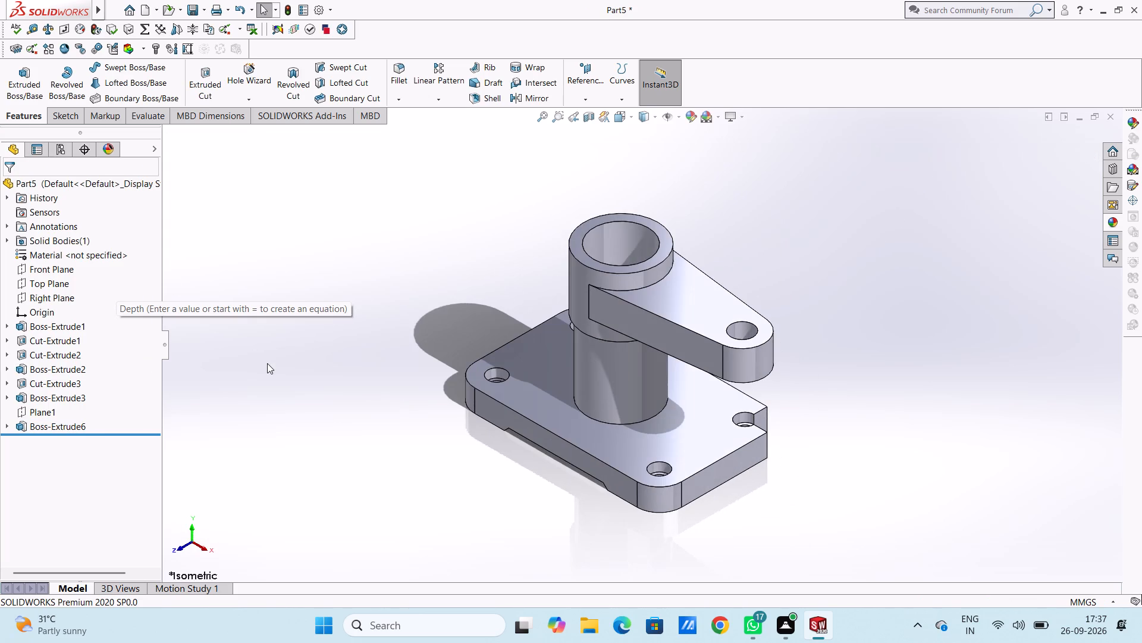
# Start a sketch on the arm's upper face and draw concentric circles of 7.5 mm and 13 mm radius at the eye hole.
pyautogui.hotkey('ctrl', '5')
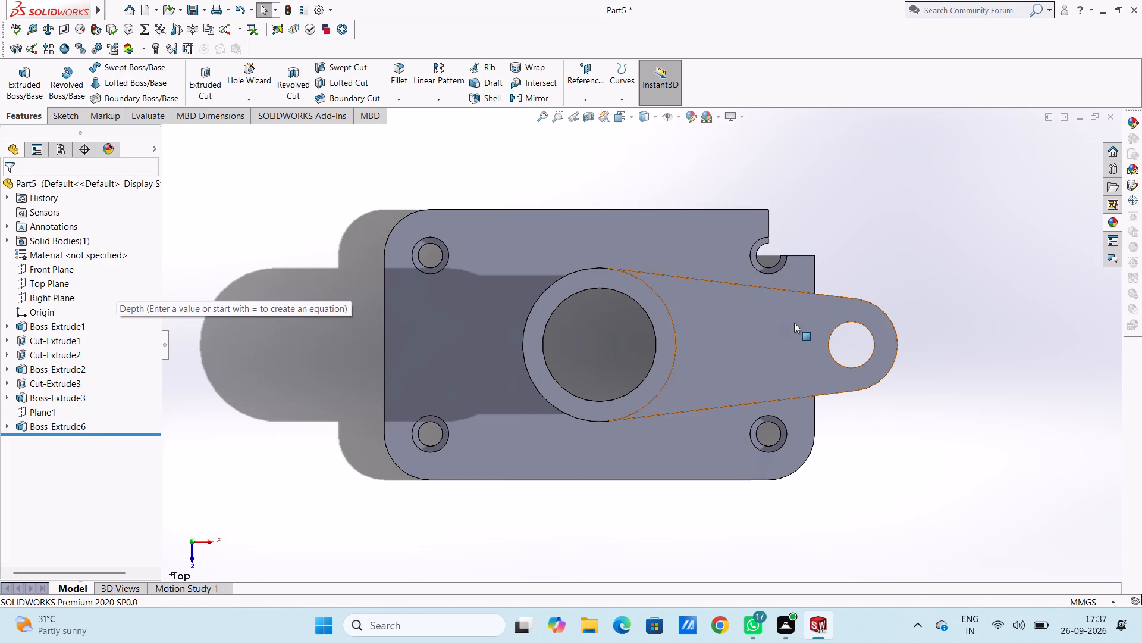
pyautogui.click(797, 333)
pyautogui.click(845, 301)
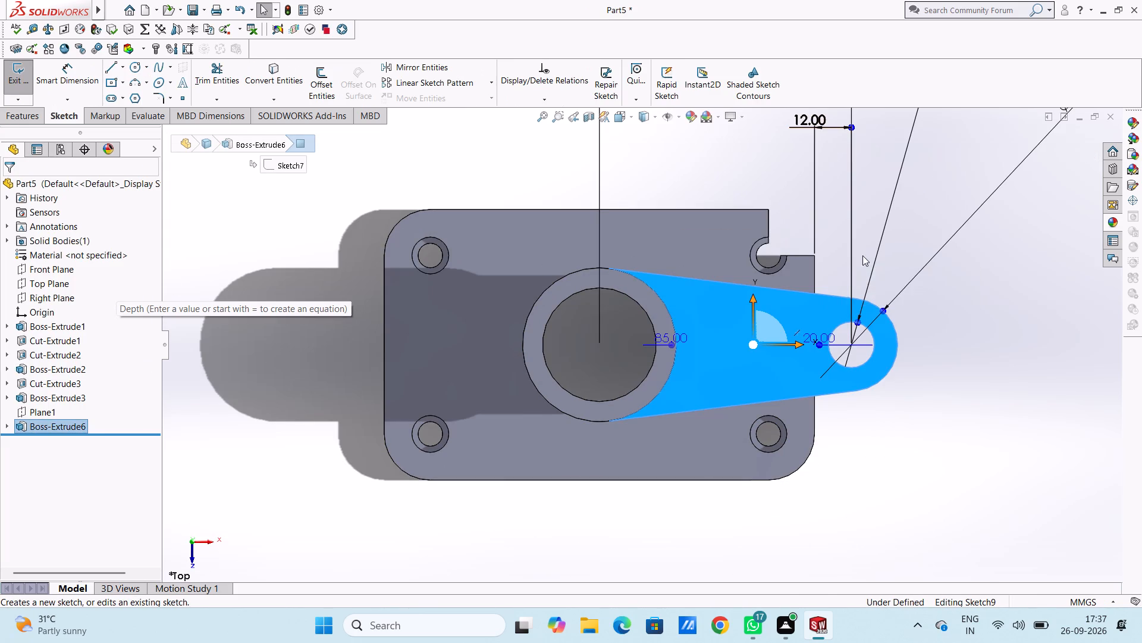
pyautogui.click(887, 225)
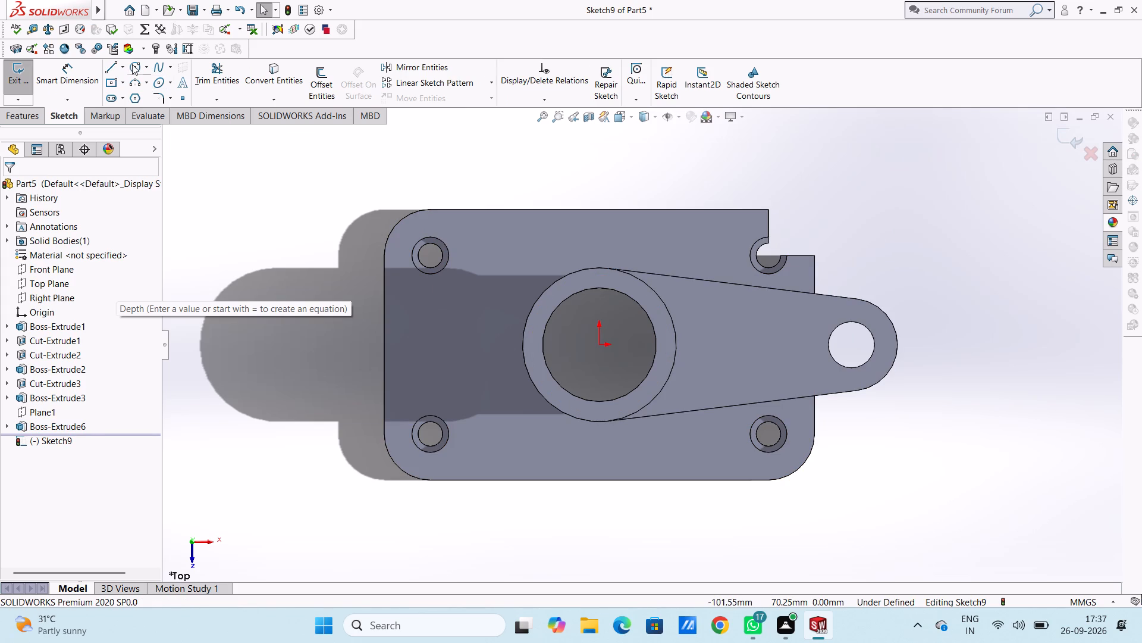
pyautogui.click(136, 69)
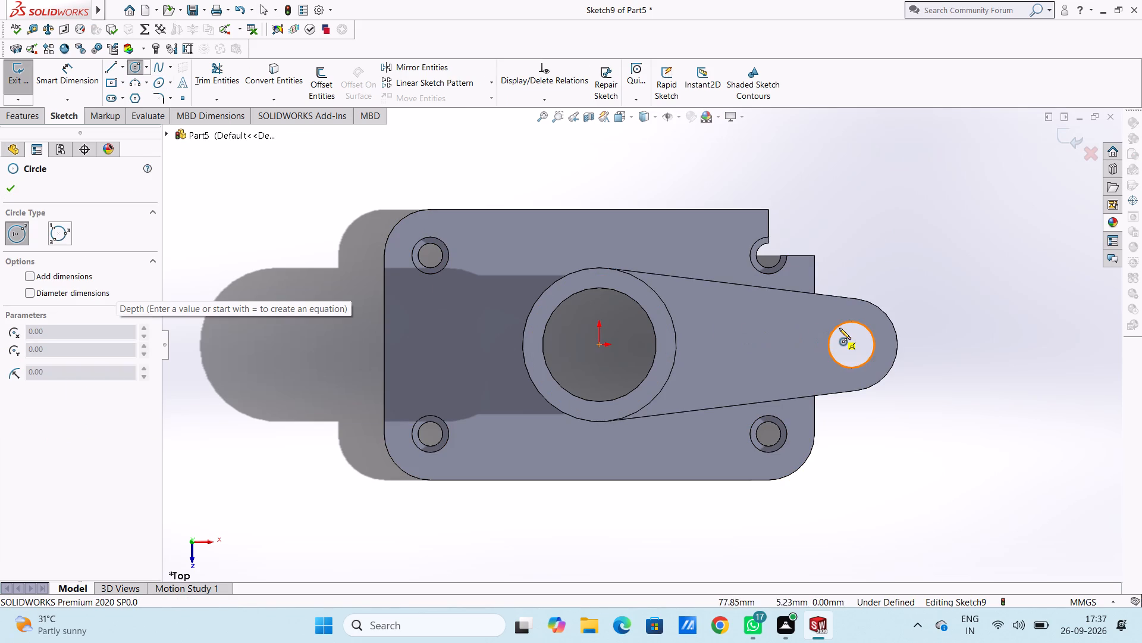
pyautogui.click(851, 343)
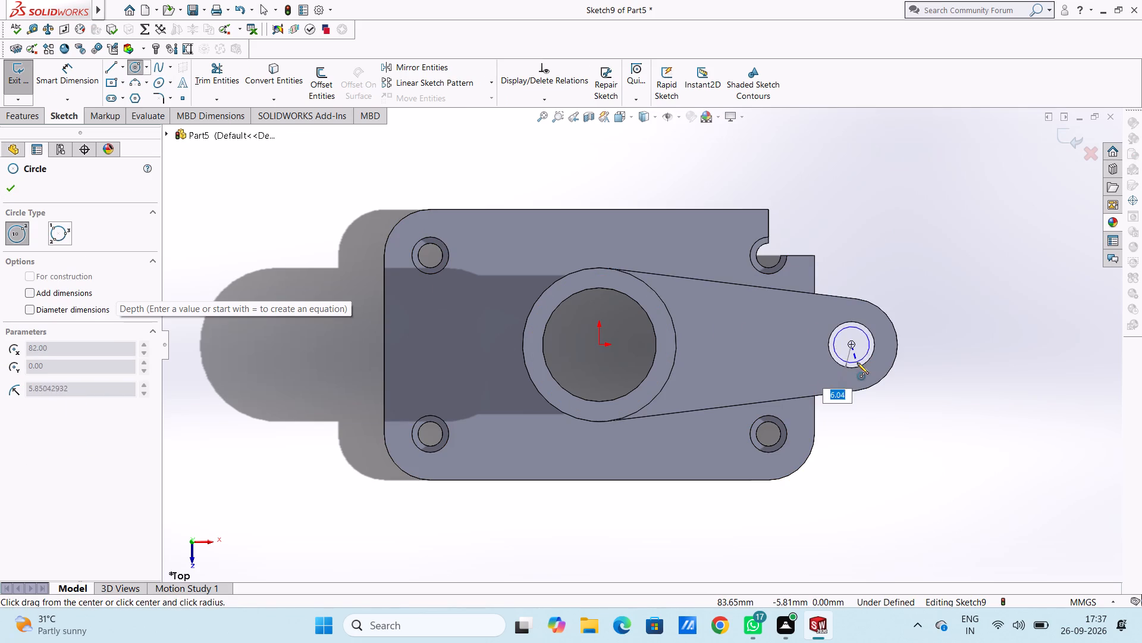
pyautogui.click(857, 366)
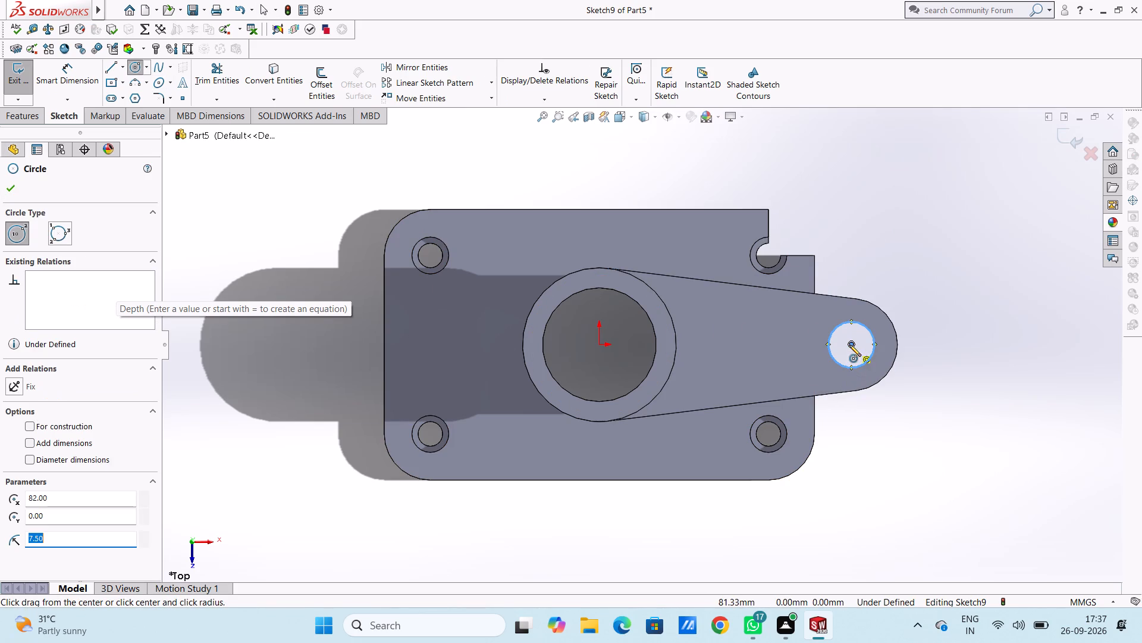
pyautogui.click(851, 343)
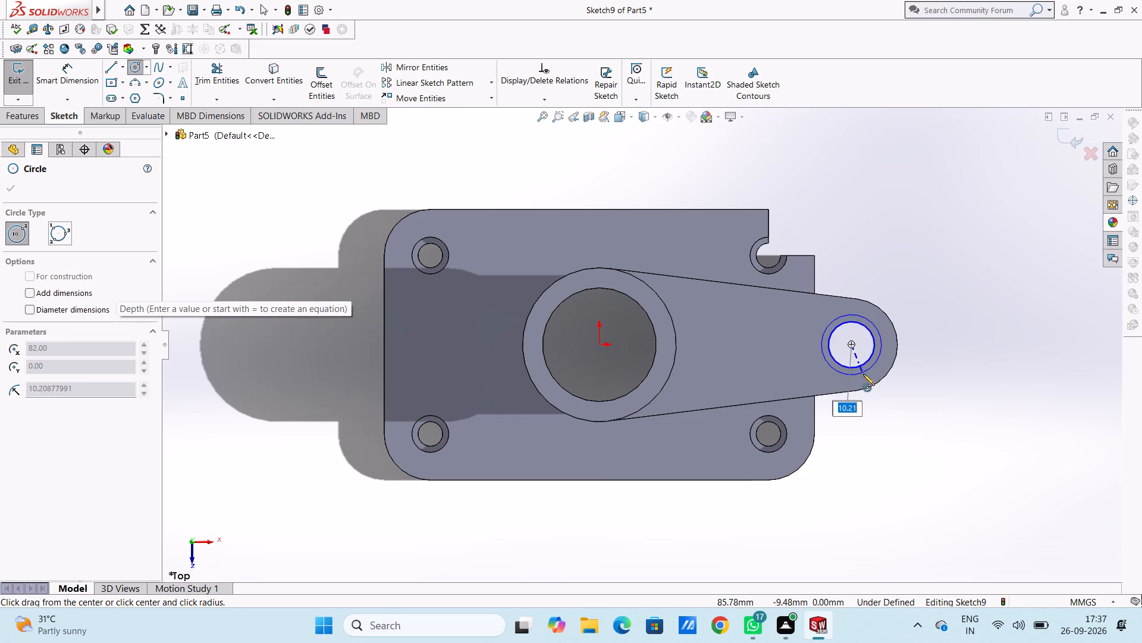
pyautogui.write('13')
pyautogui.press('Return')
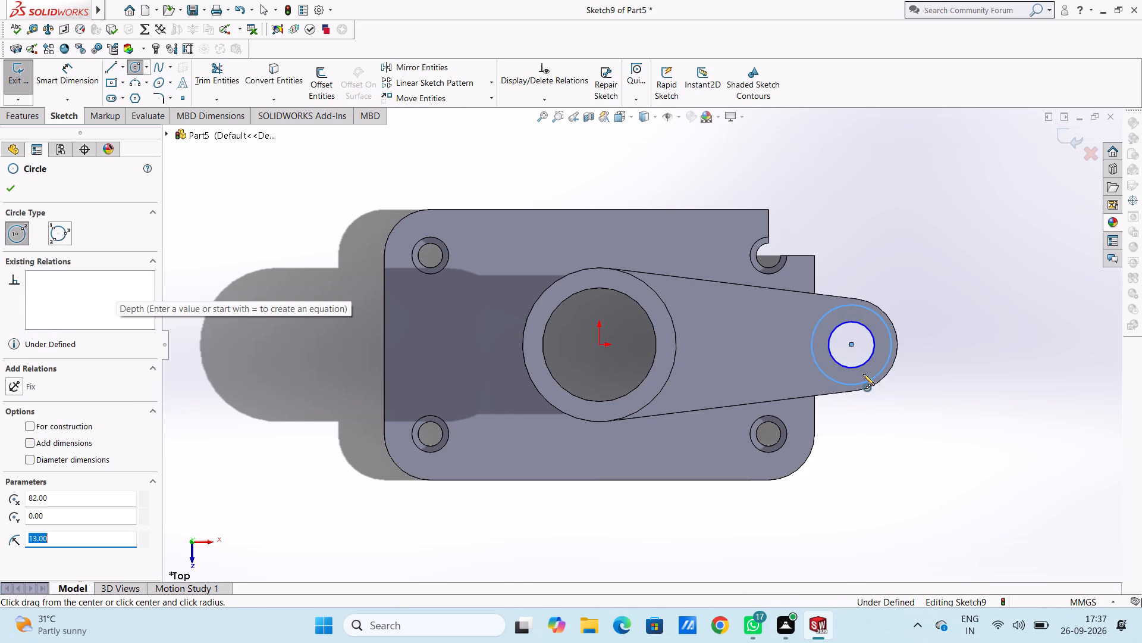
pyautogui.press('Escape')
pyautogui.press('Escape')
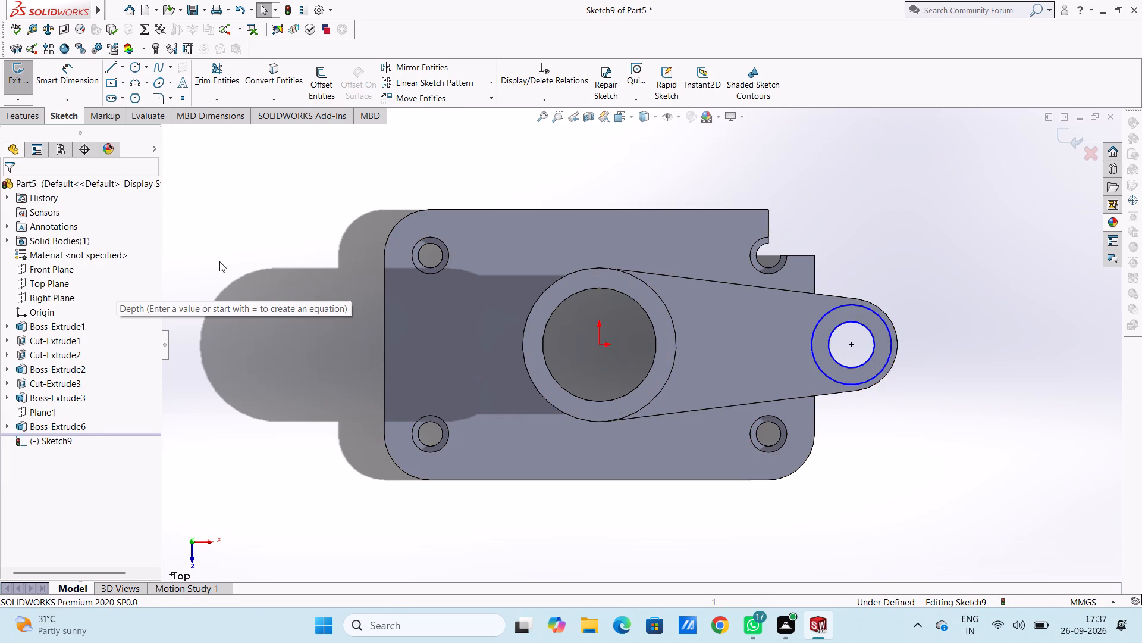
# Dimension the two concentric circles at the arm's eye, 26 mm diameter for the outer and 15 mm for the inner.
pyautogui.click(86, 82)
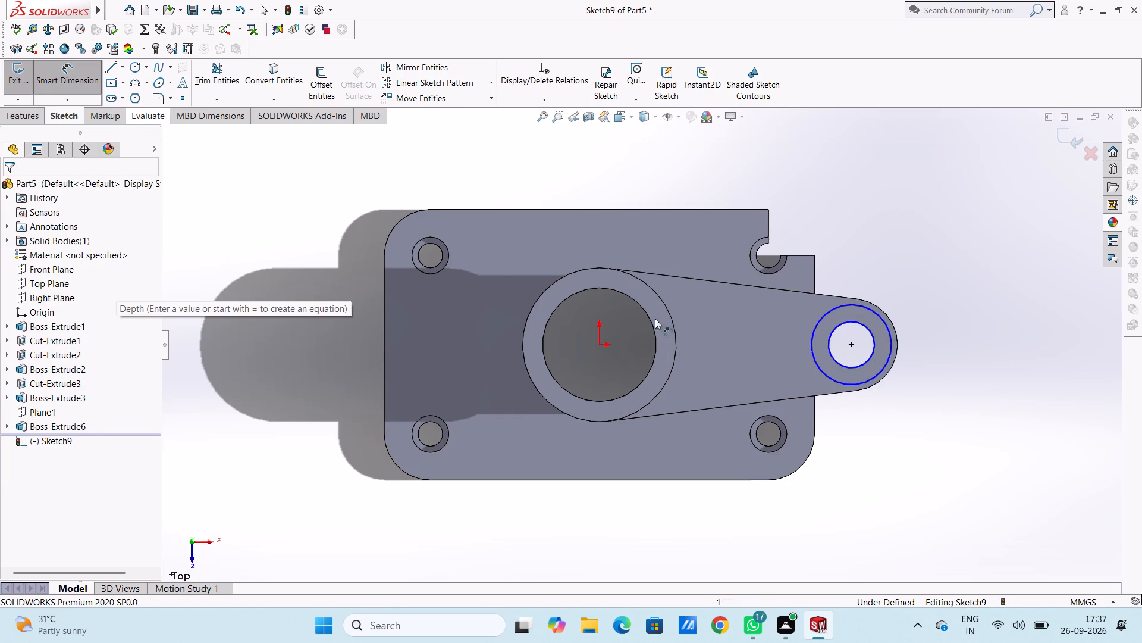
pyautogui.click(810, 347)
pyautogui.click(941, 186)
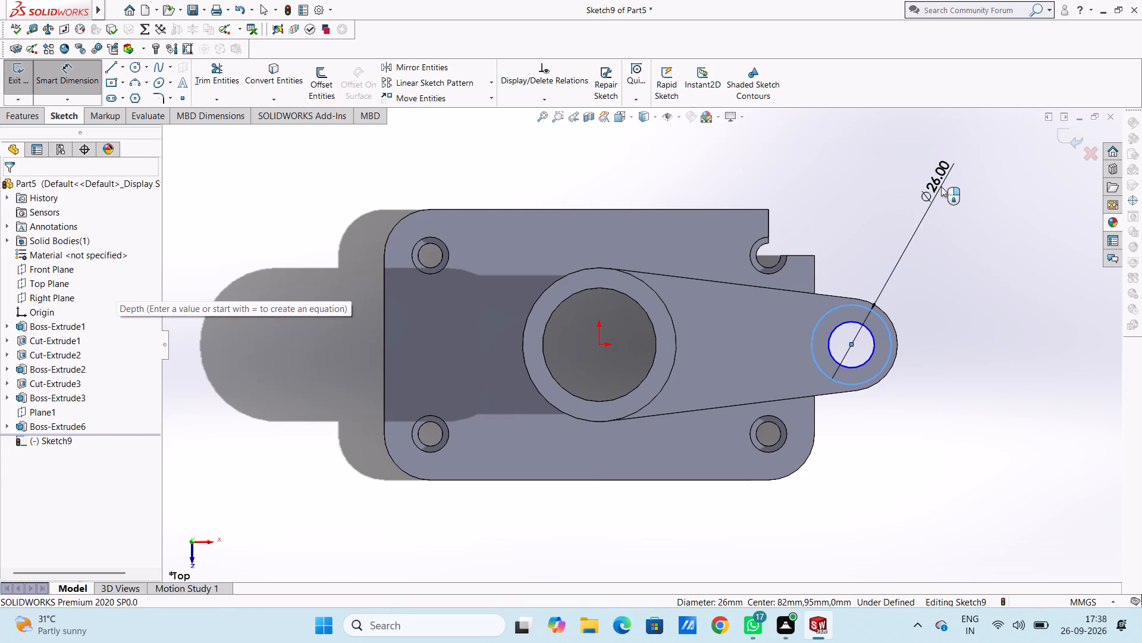
pyautogui.click(888, 167)
pyautogui.click(851, 168)
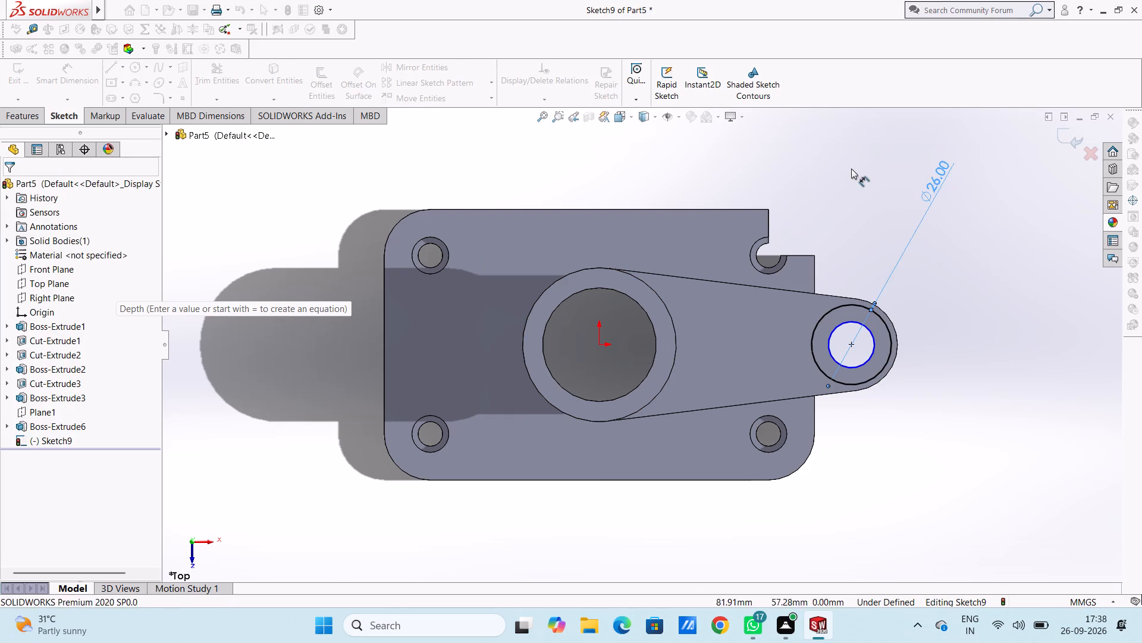
pyautogui.click(848, 320)
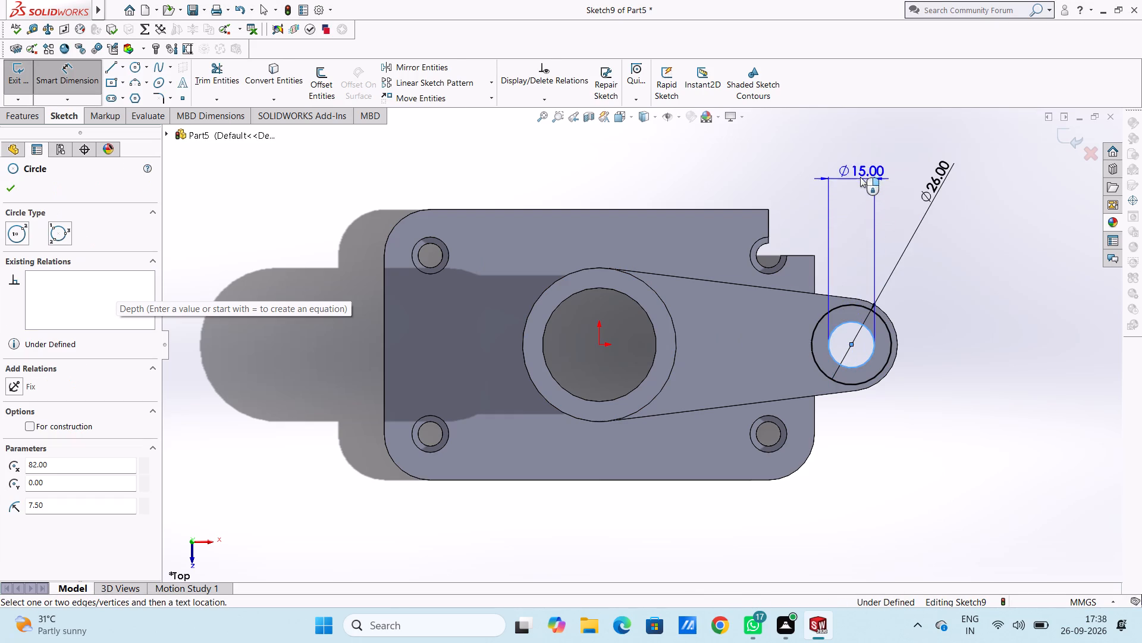
pyautogui.click(741, 157)
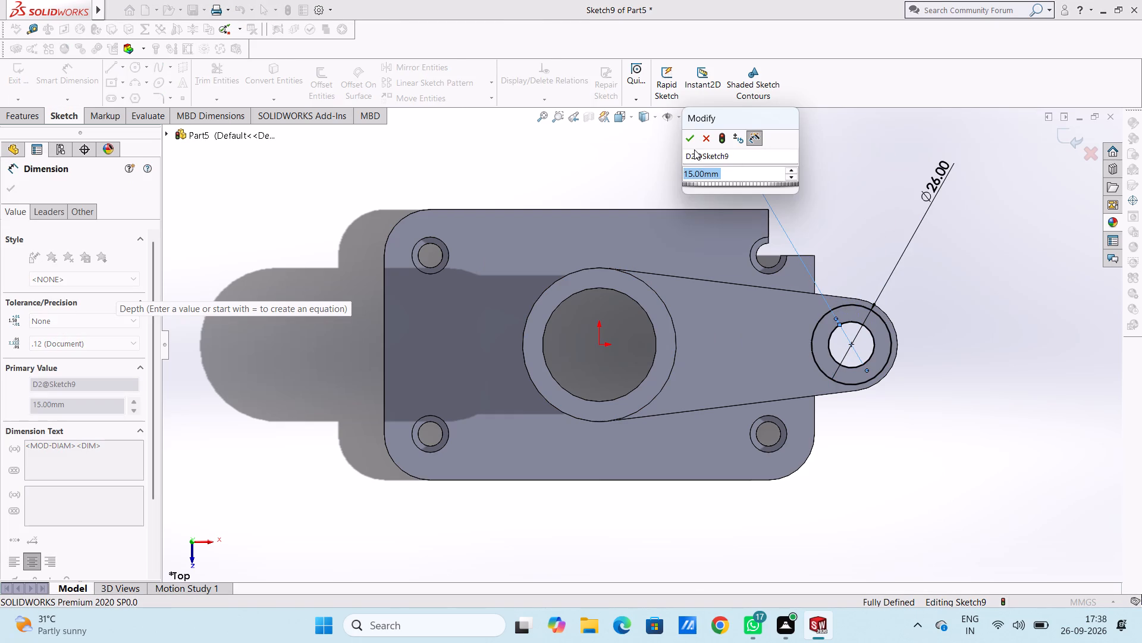
pyautogui.click(692, 138)
pyautogui.click(617, 154)
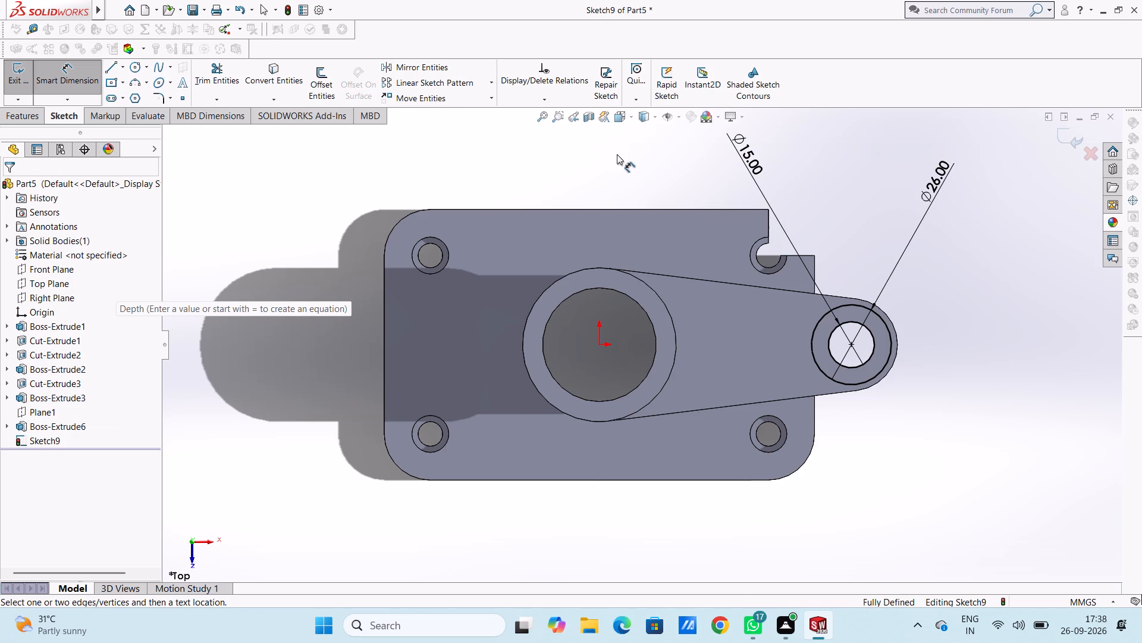
pyautogui.press('Escape')
pyautogui.press('Escape')
# Extrude the ring around the eye hole as a boss with a Blind depth of 16 mm, merged with the body.
pyautogui.click(10, 111)
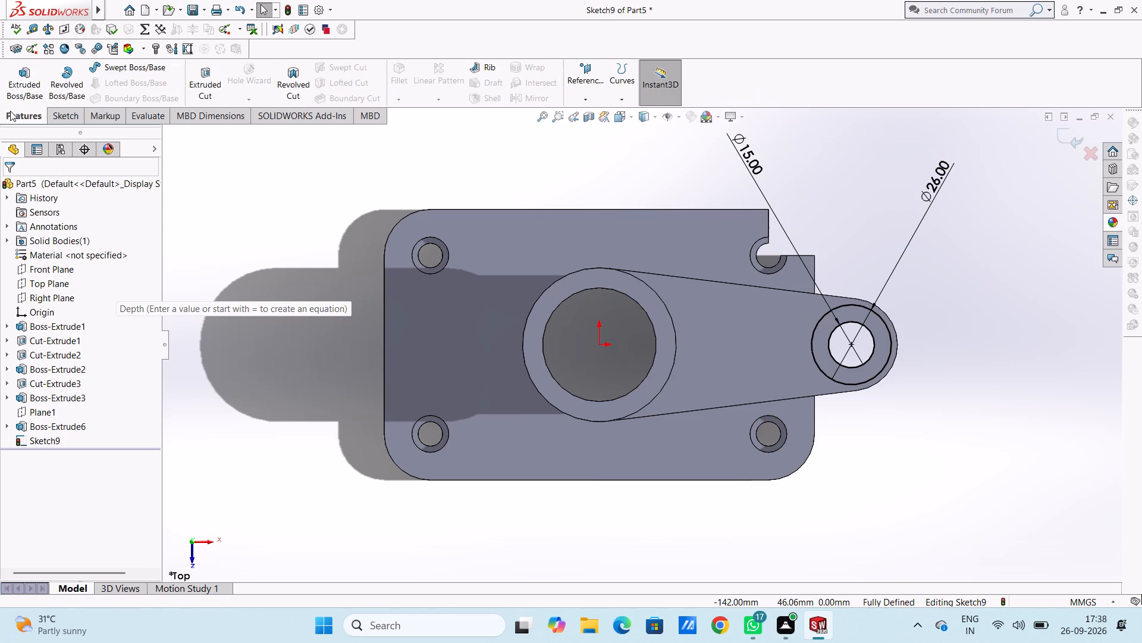
pyautogui.click(16, 87)
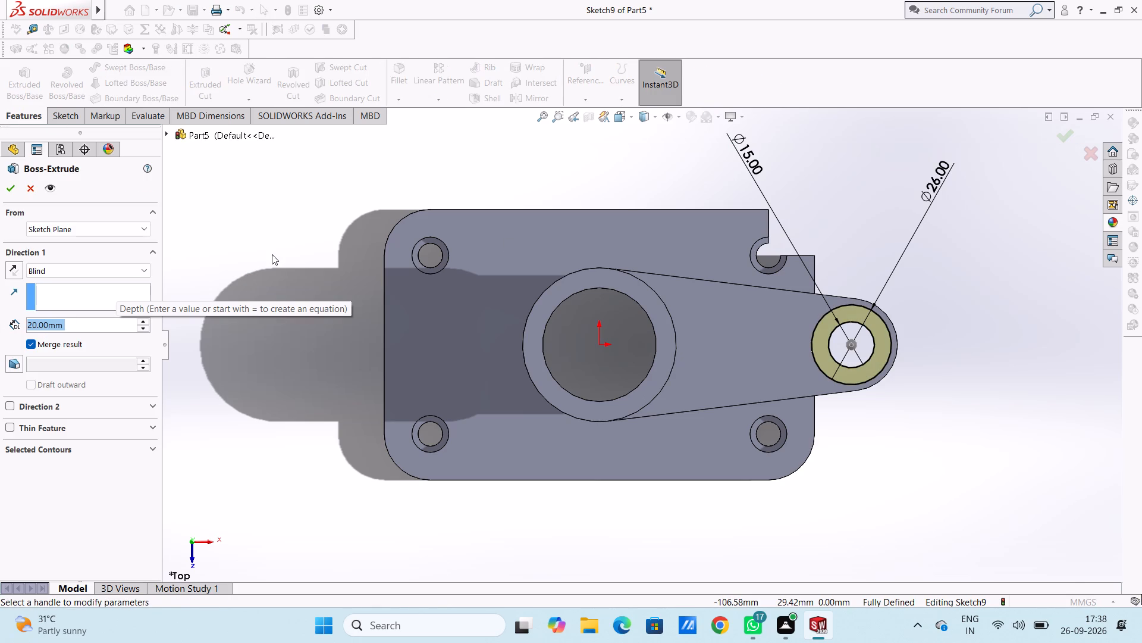
pyautogui.write('16')
pyautogui.press('Return')
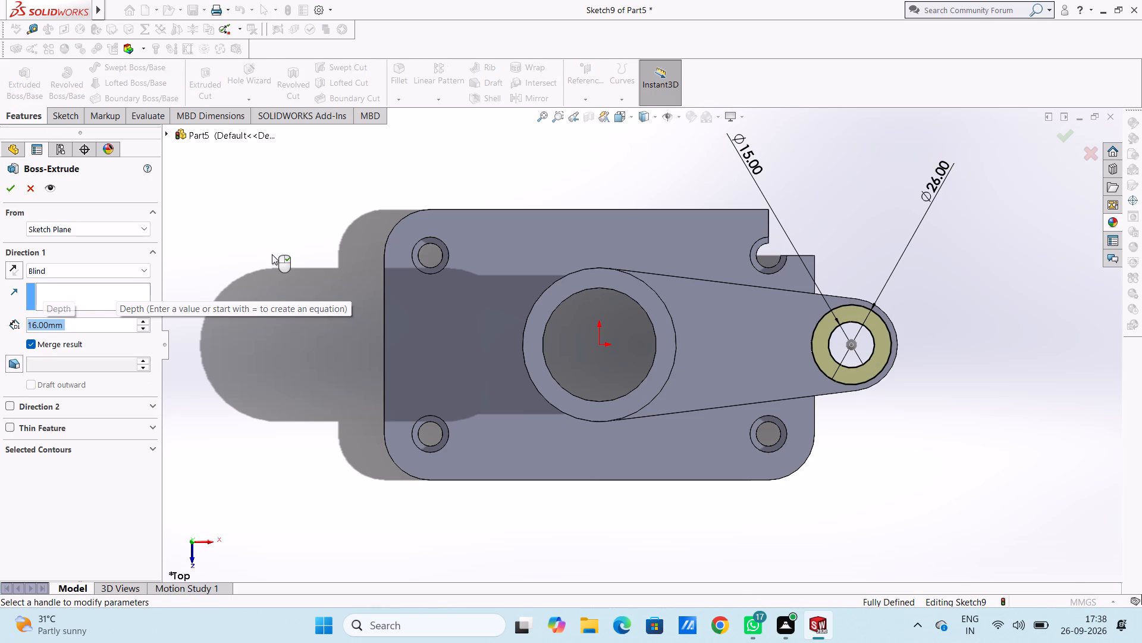
pyautogui.click(7, 188)
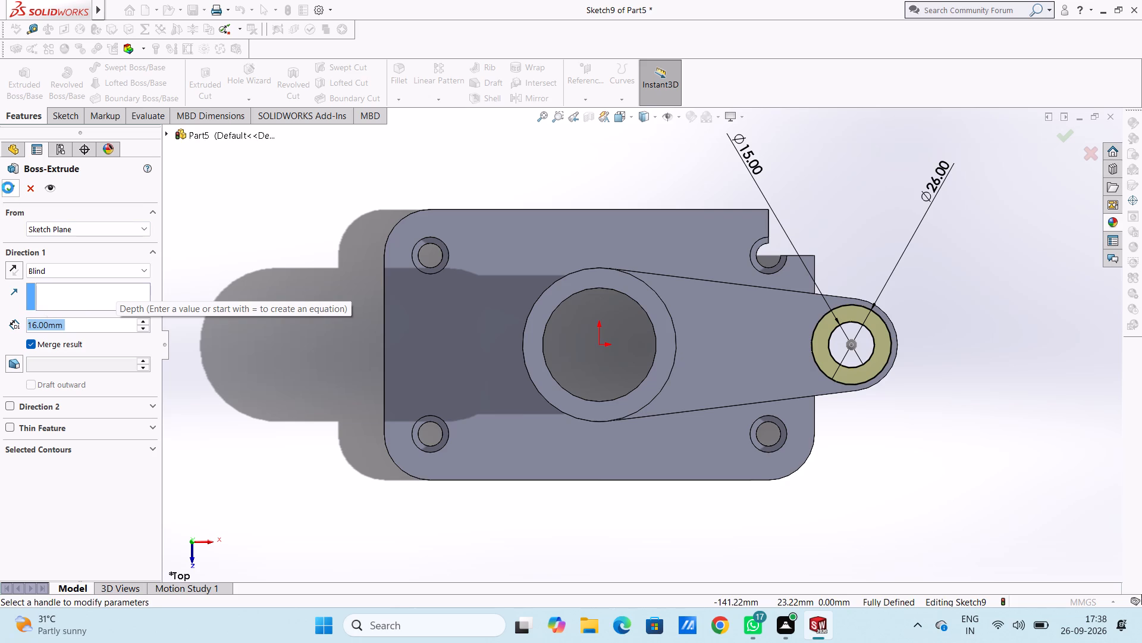
pyautogui.doubleClick(276, 237)
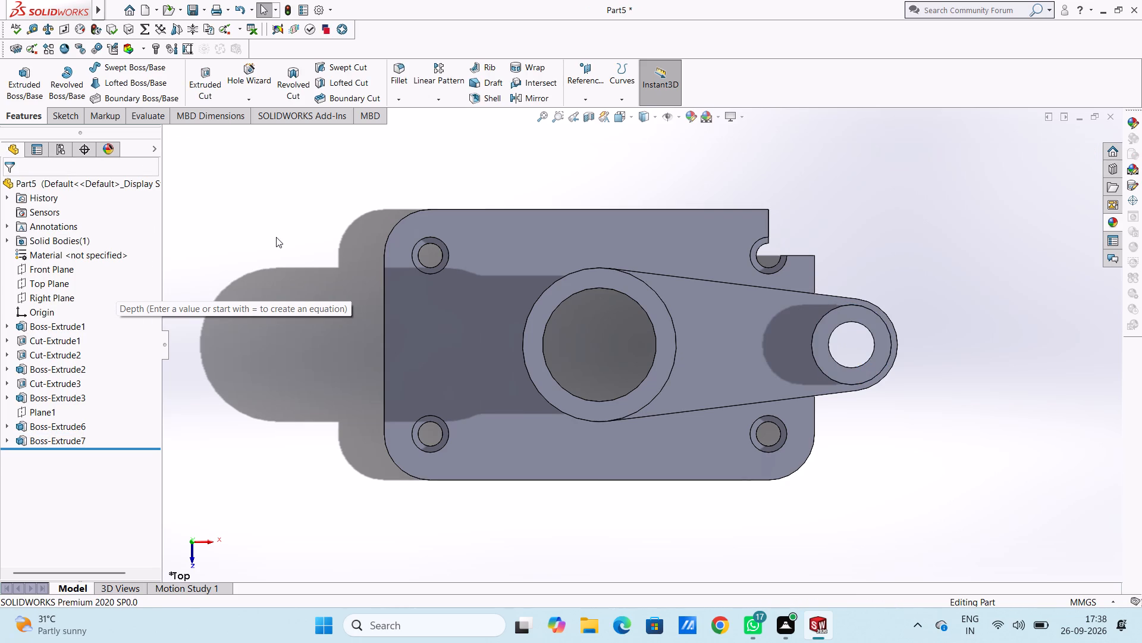
# Create a reference plane parallel to the Front Plane with an offset distance of 0 mm.
pyautogui.hotkey('ctrl', '7')
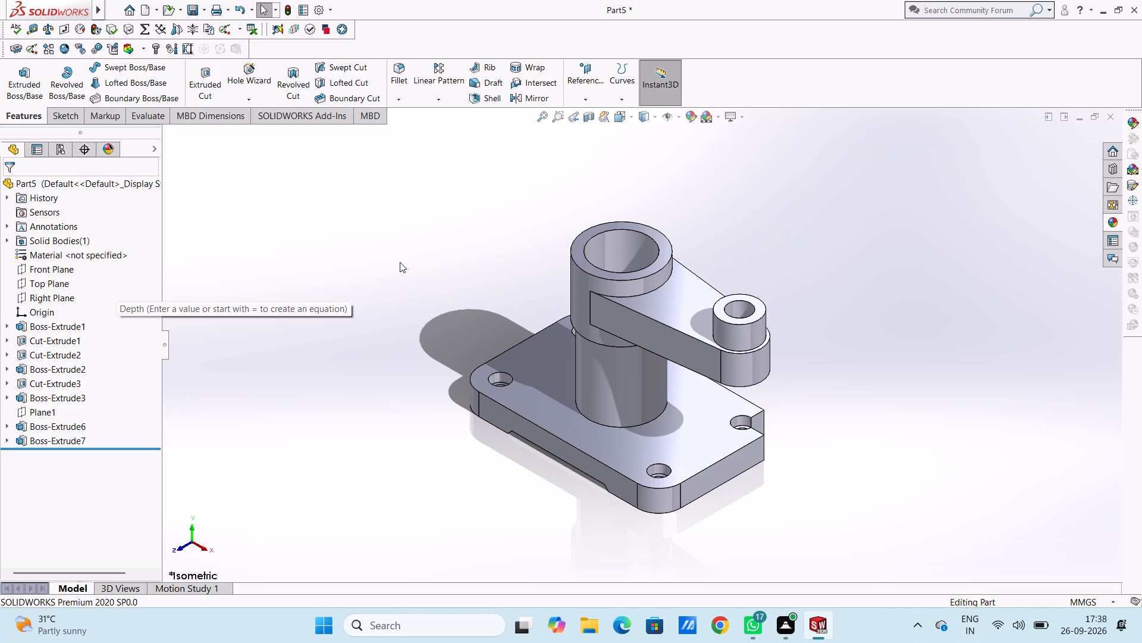
pyautogui.hotkey('ctrl', '1')
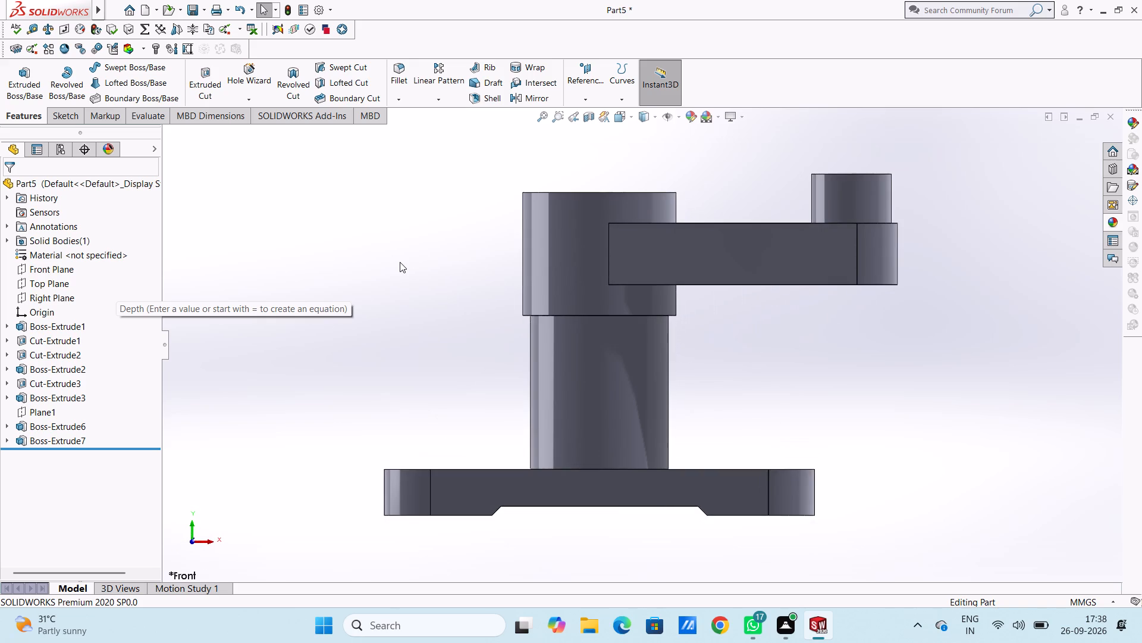
pyautogui.scroll(2, 400, 262)
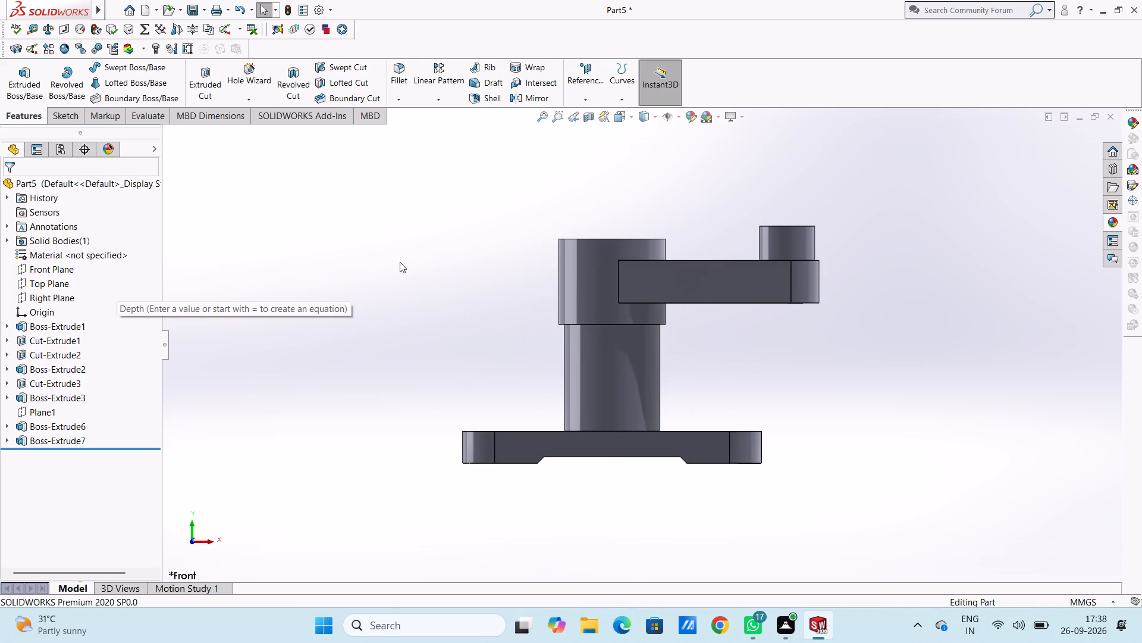
pyautogui.hotkey('ctrl', '5')
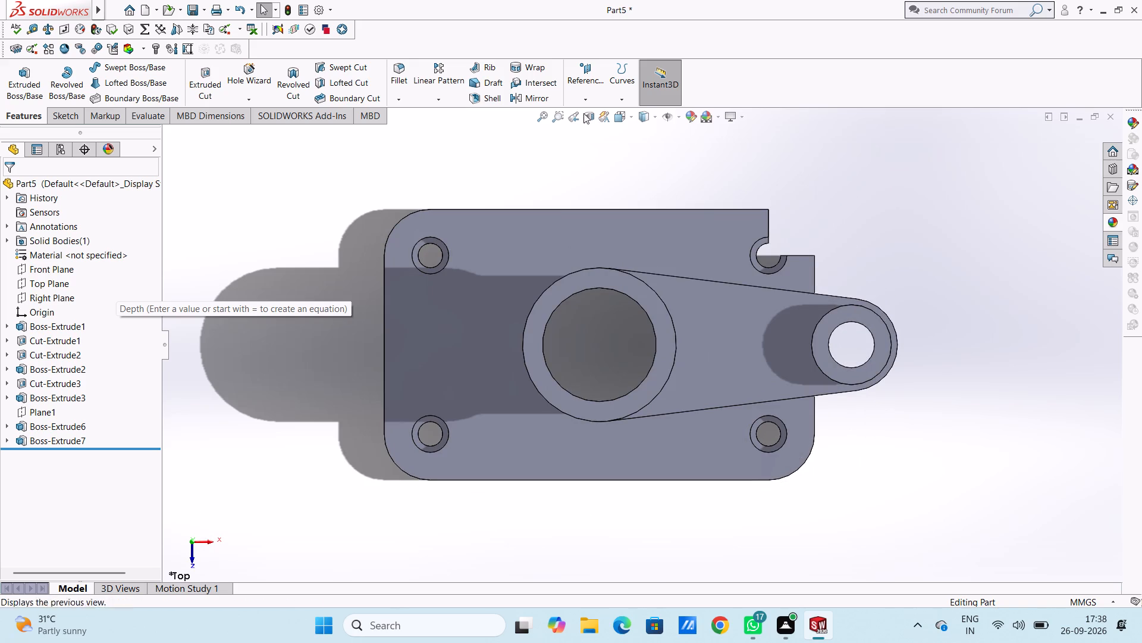
pyautogui.click(592, 64)
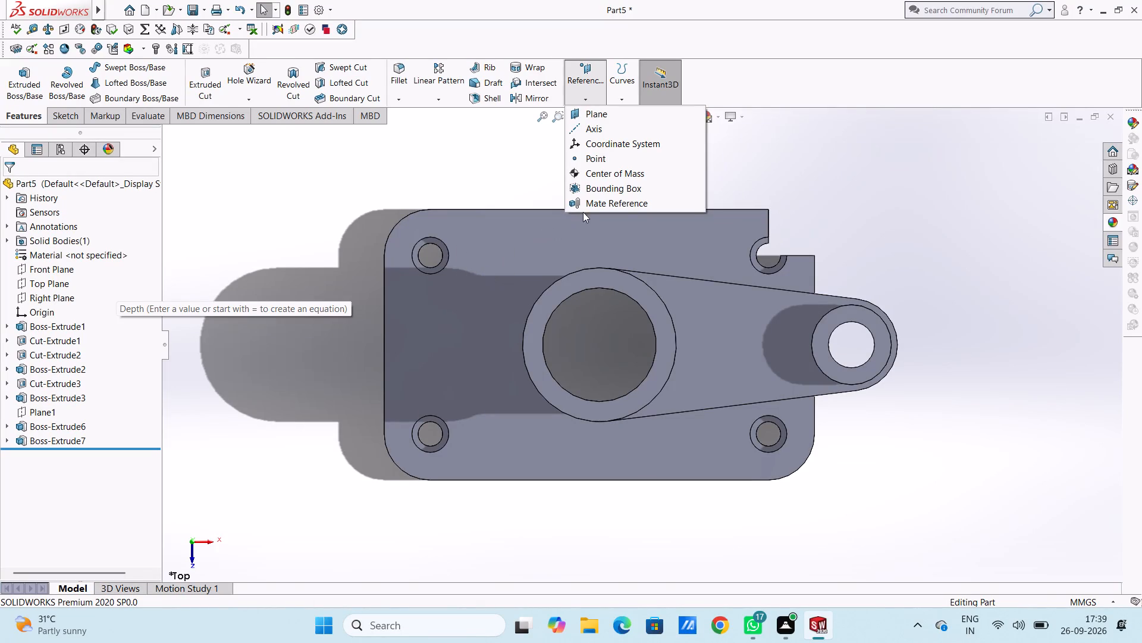
pyautogui.click(616, 116)
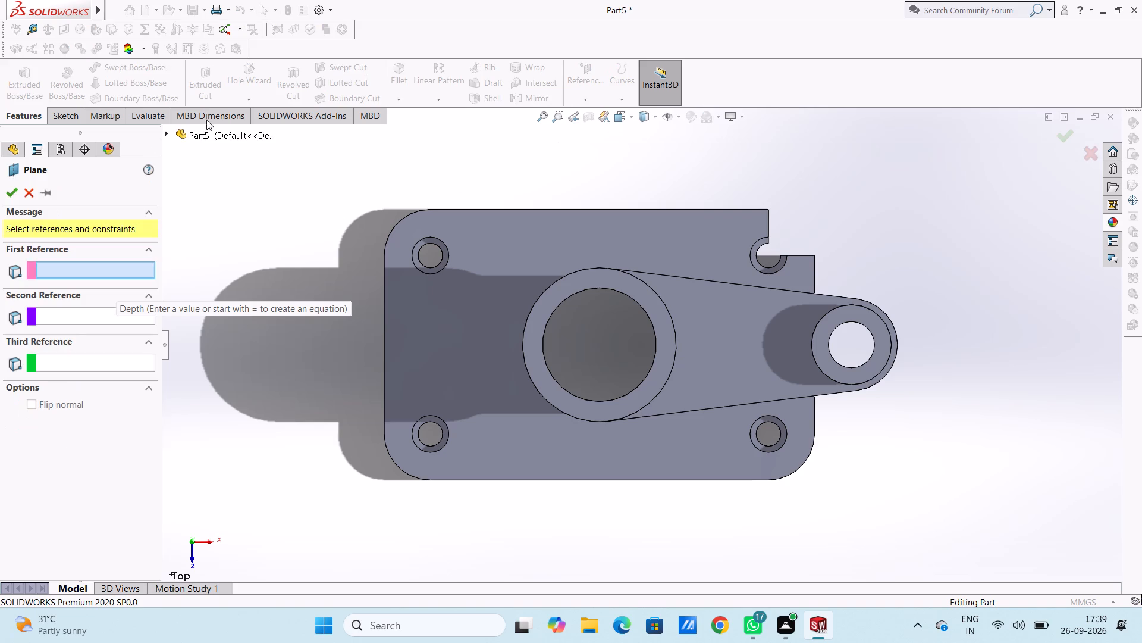
pyautogui.click(215, 135)
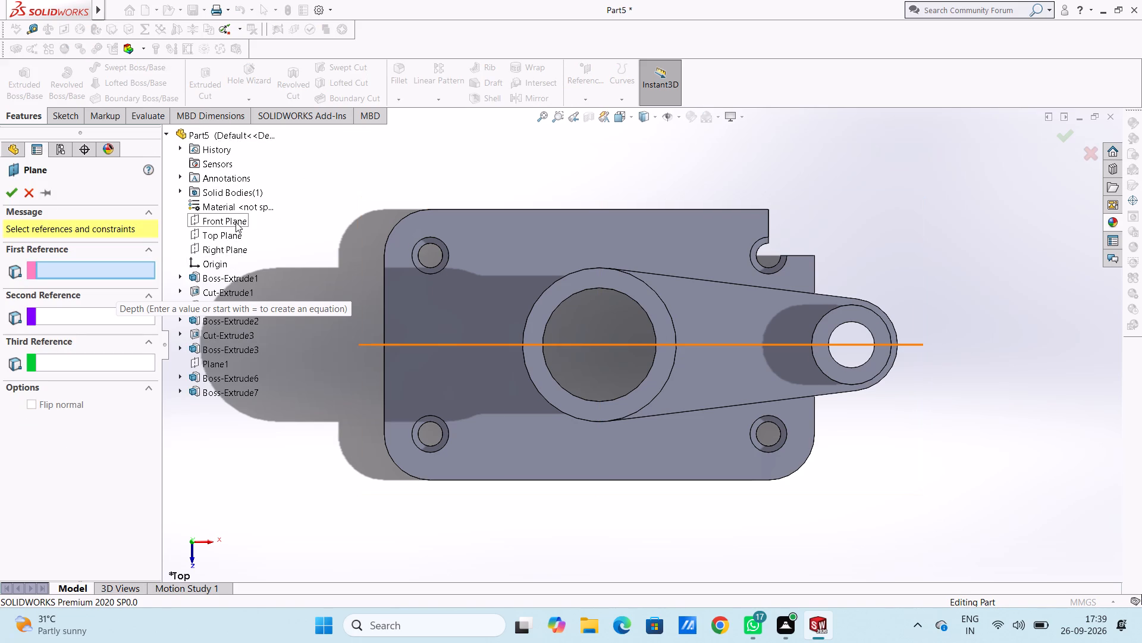
pyautogui.click(236, 221)
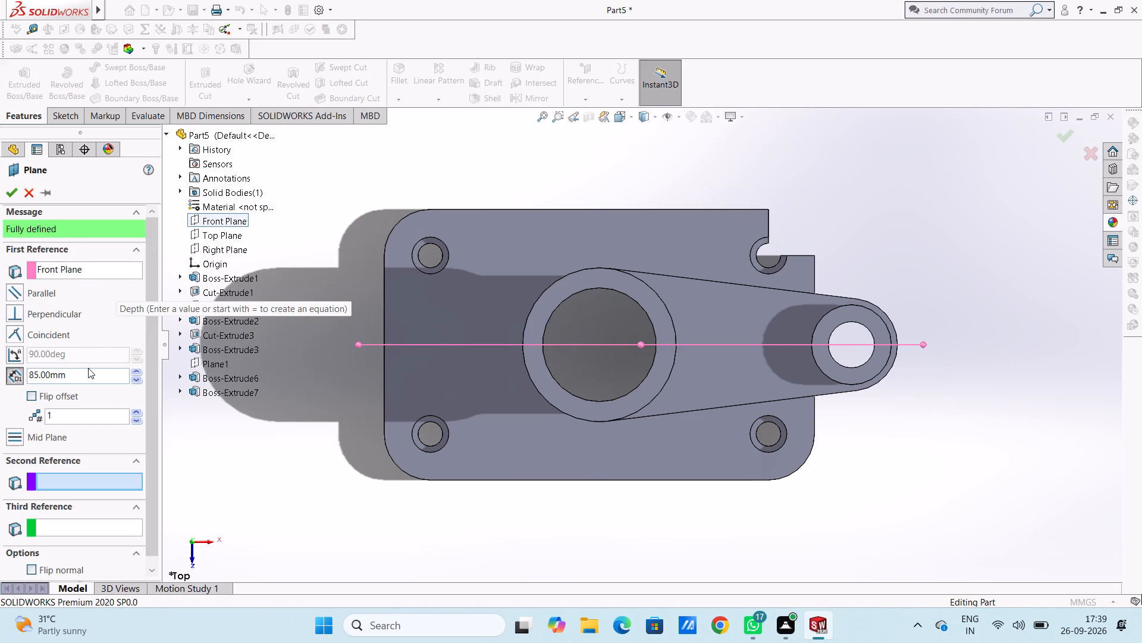
pyautogui.doubleClick(89, 377)
pyautogui.press('0')
pyautogui.press('Return')
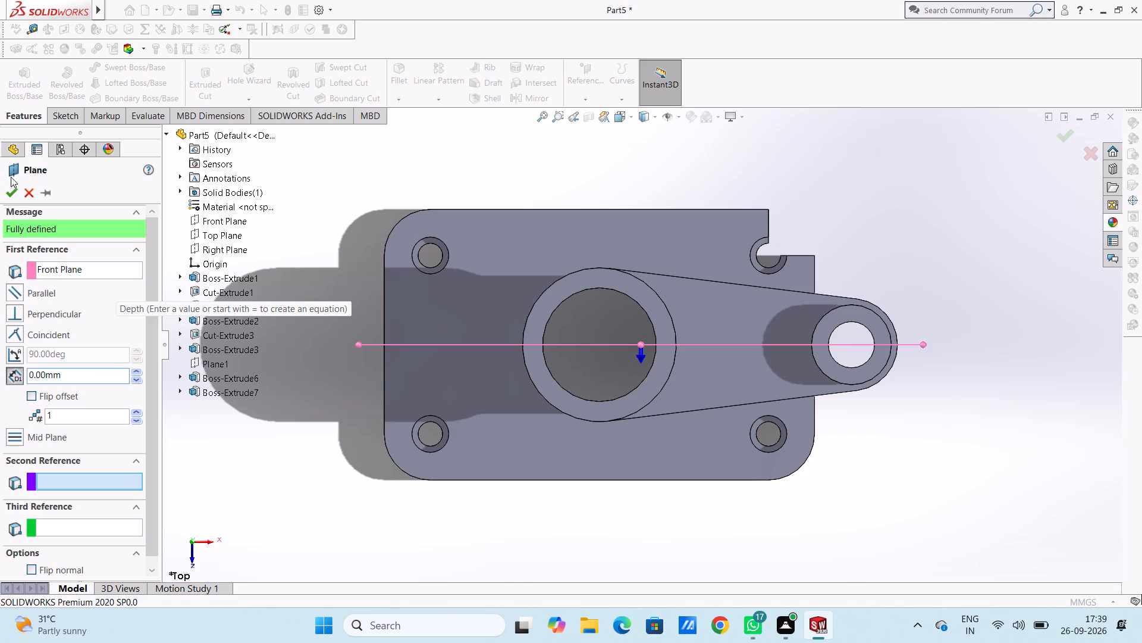
pyautogui.click(10, 195)
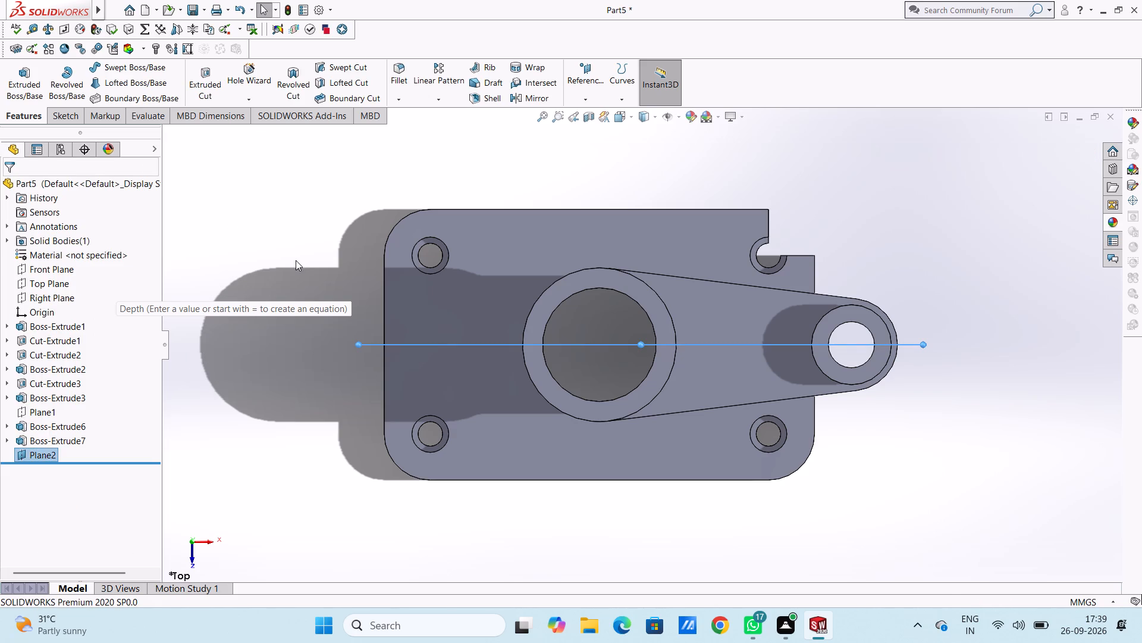
pyautogui.click(296, 260)
# Start a sketch on the new reference plane and draw a 20 mm vertical line upward from the midpoint of the central boss's top edge.
pyautogui.hotkey('ctrl', '1')
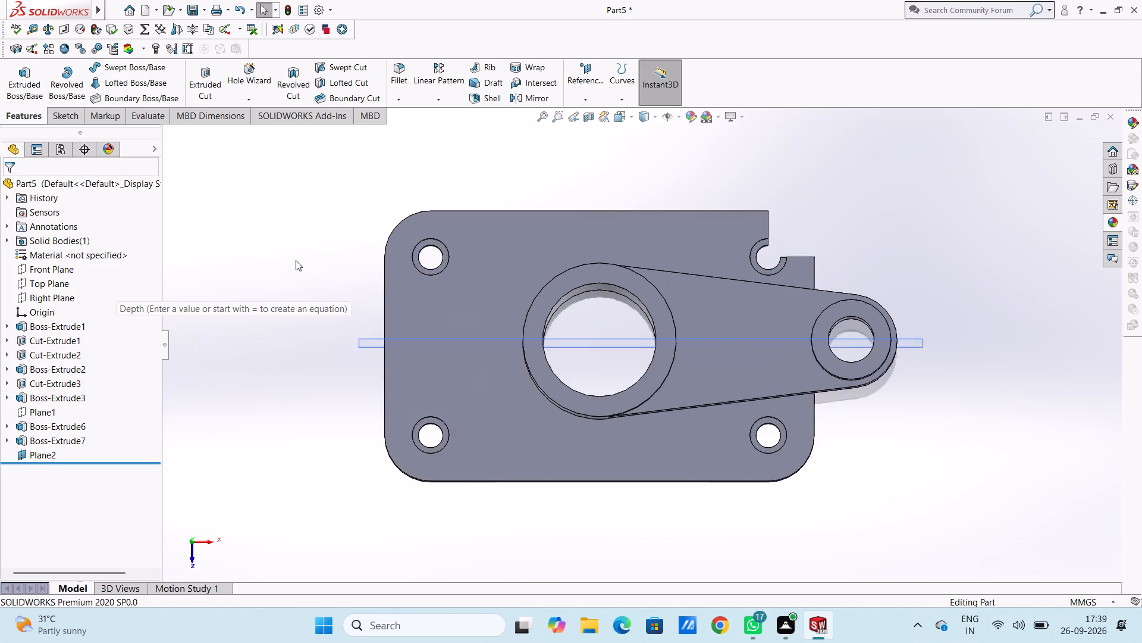
pyautogui.scroll(2, 296, 260)
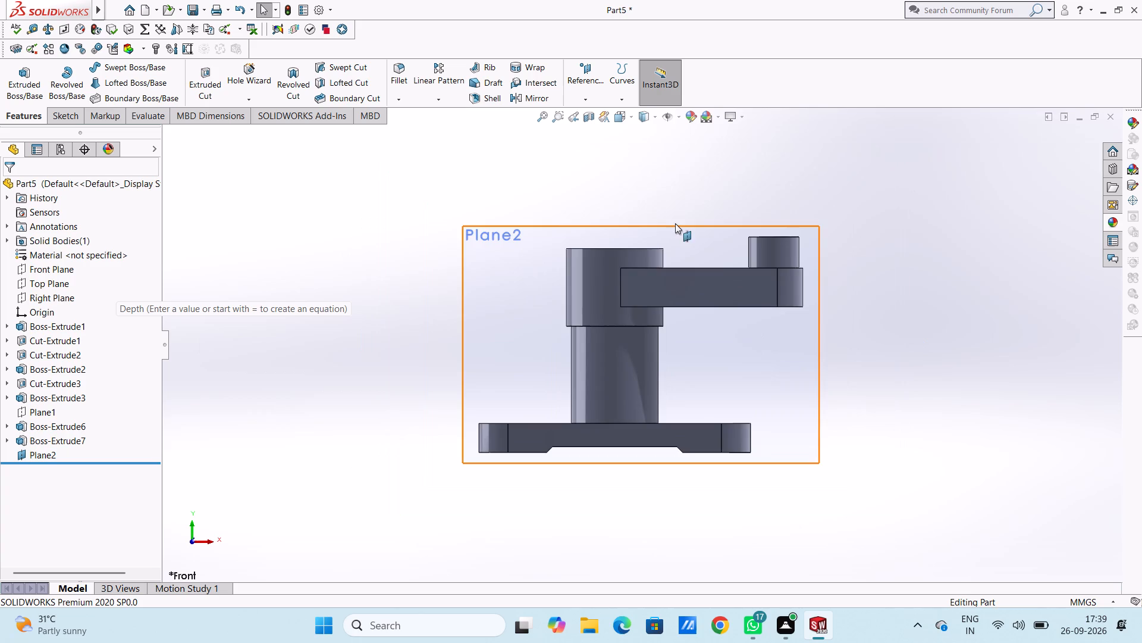
pyautogui.scroll(-2, 672, 204)
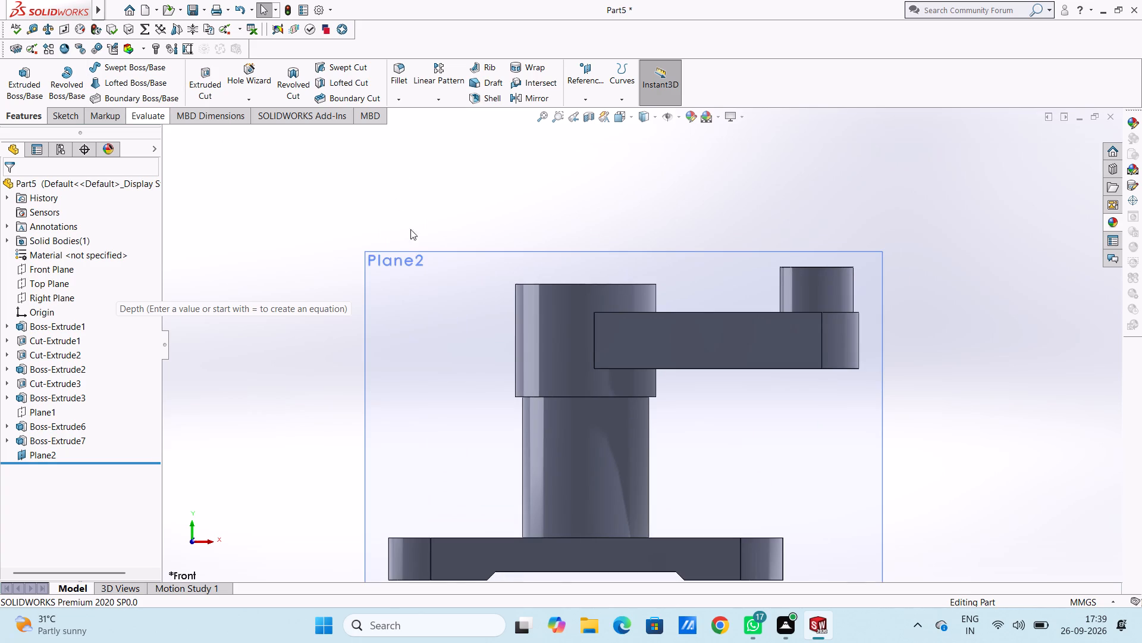
pyautogui.click(434, 323)
pyautogui.click(483, 289)
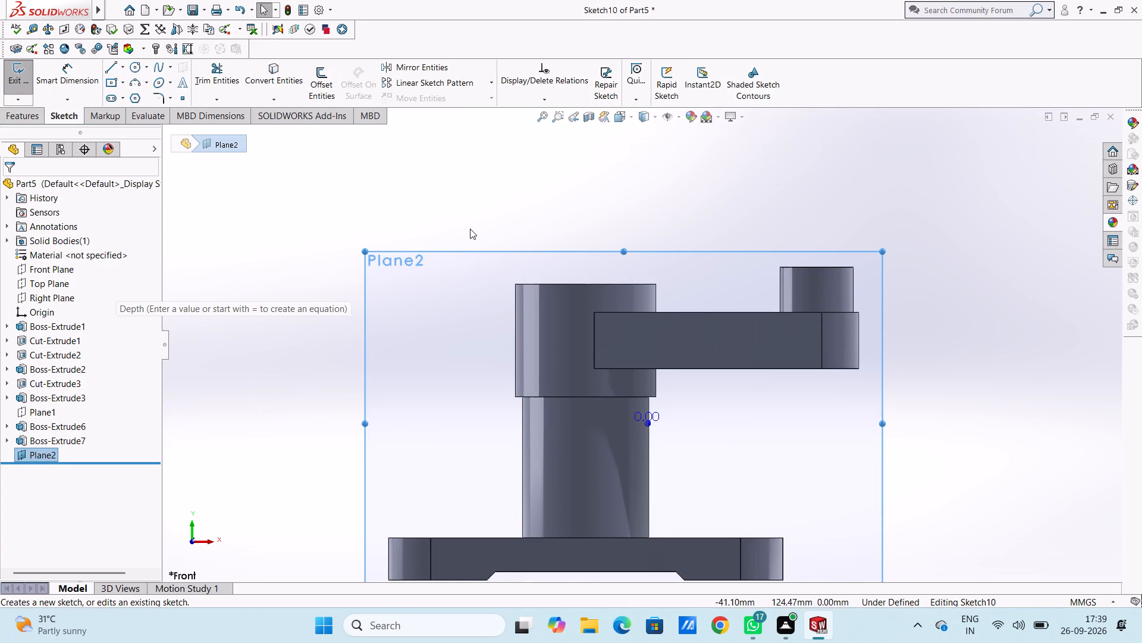
pyautogui.click(470, 229)
pyautogui.scroll(2, 635, 225)
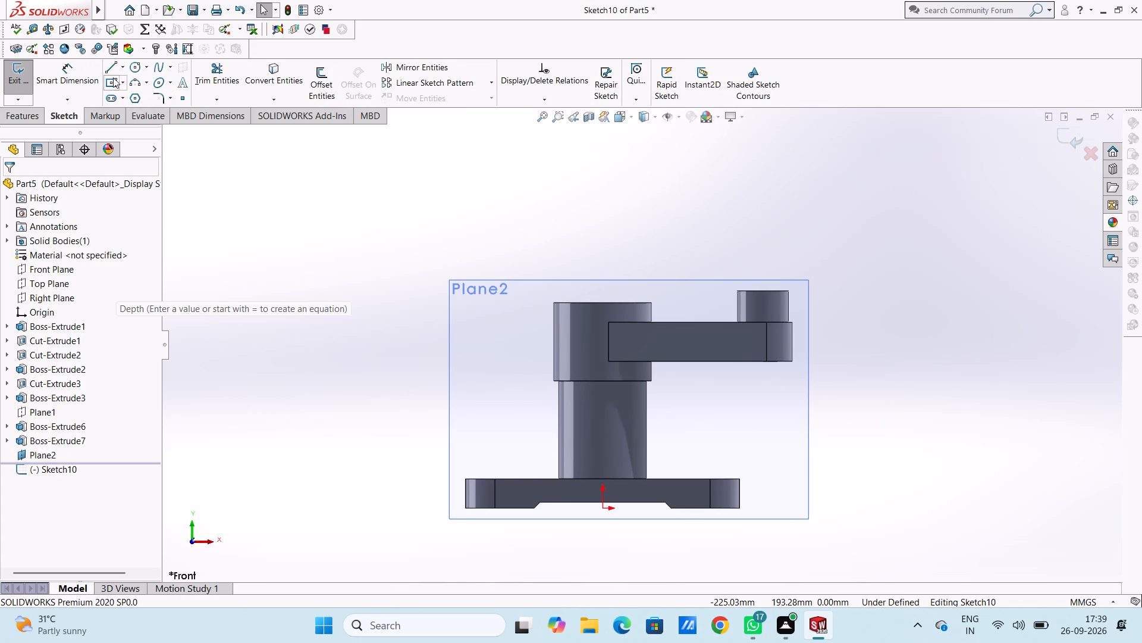
pyautogui.click(112, 70)
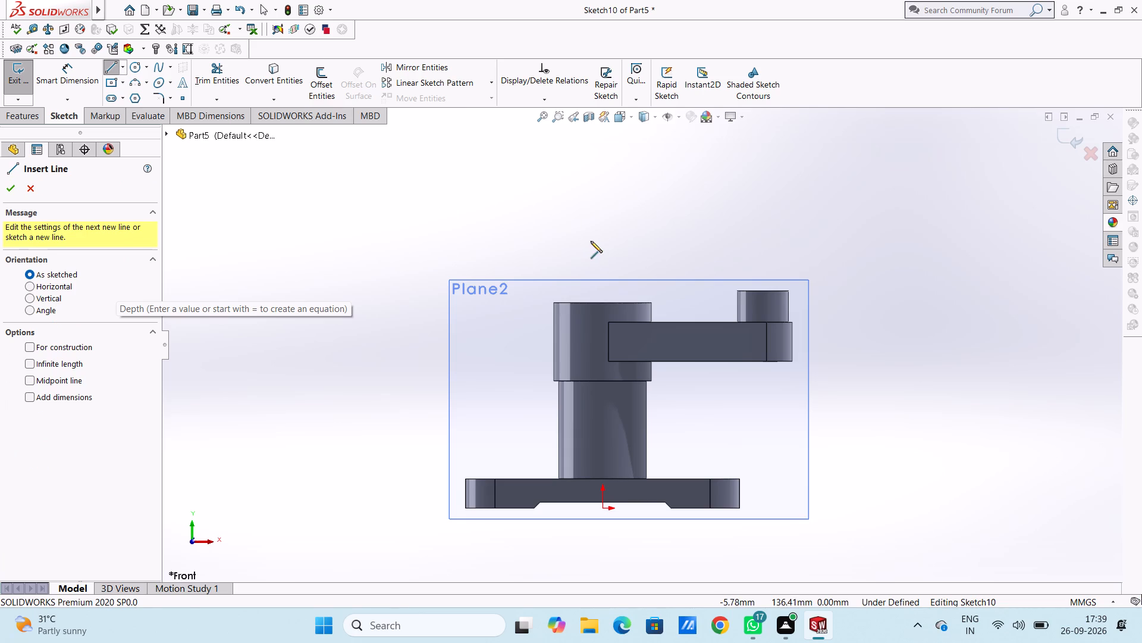
pyautogui.click(603, 303)
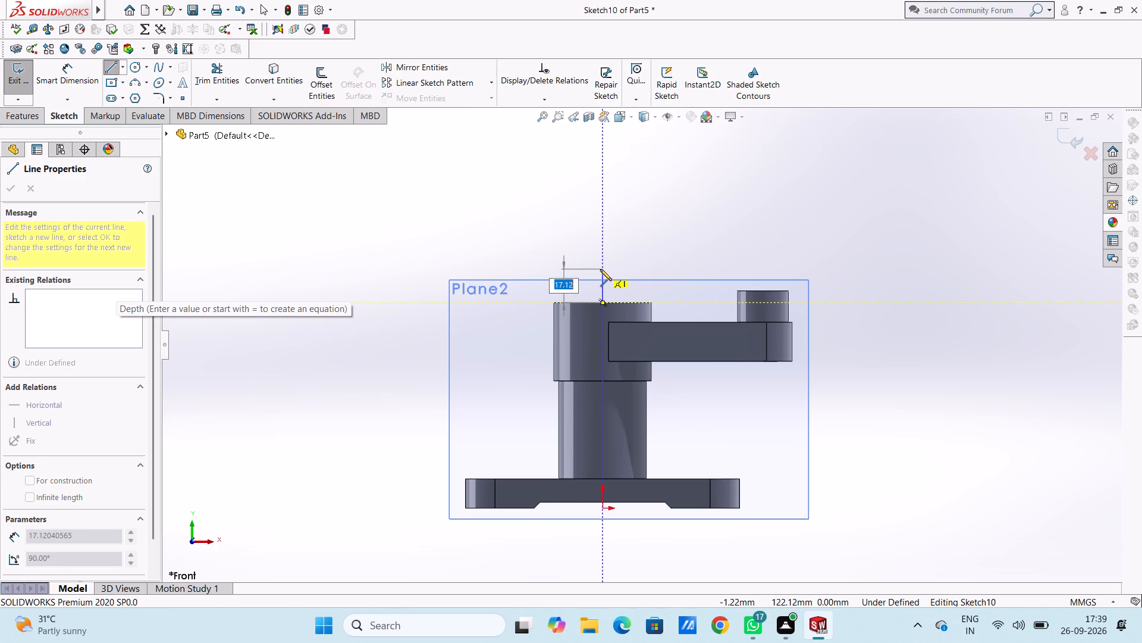
pyautogui.write('20')
pyautogui.press('Return')
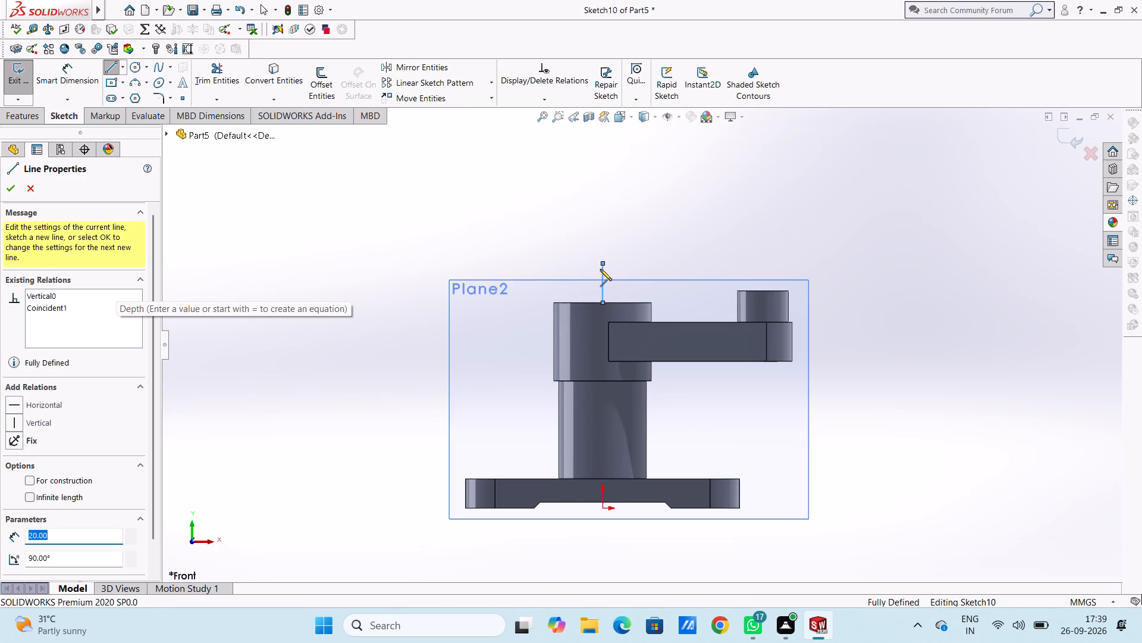
pyautogui.press('Escape')
pyautogui.press('Escape')
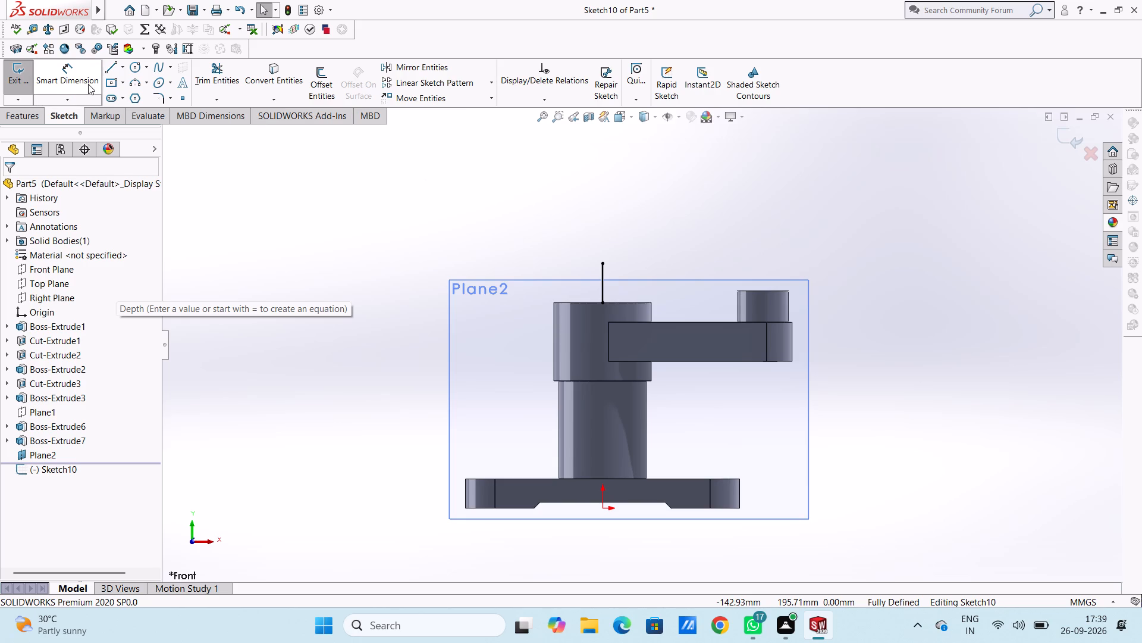
# Draw a slanted line about 142 mm long at about 58° from the vertical line's upper end, rising toward the arm side.
pyautogui.click(111, 68)
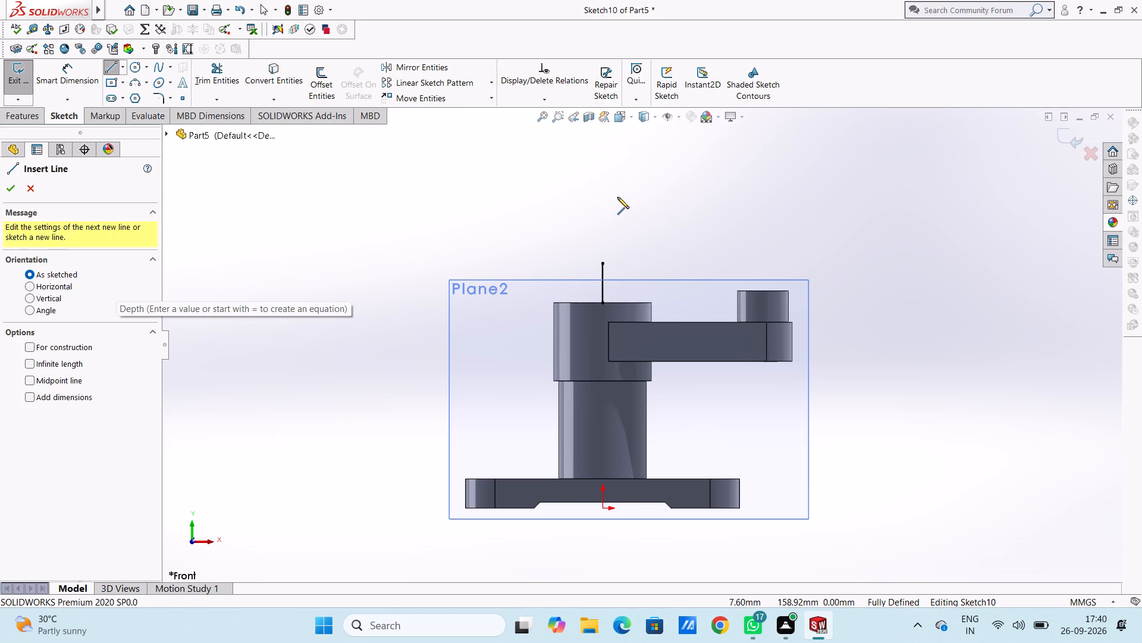
pyautogui.scroll(2, 617, 197)
pyautogui.scroll(3, 737, 222)
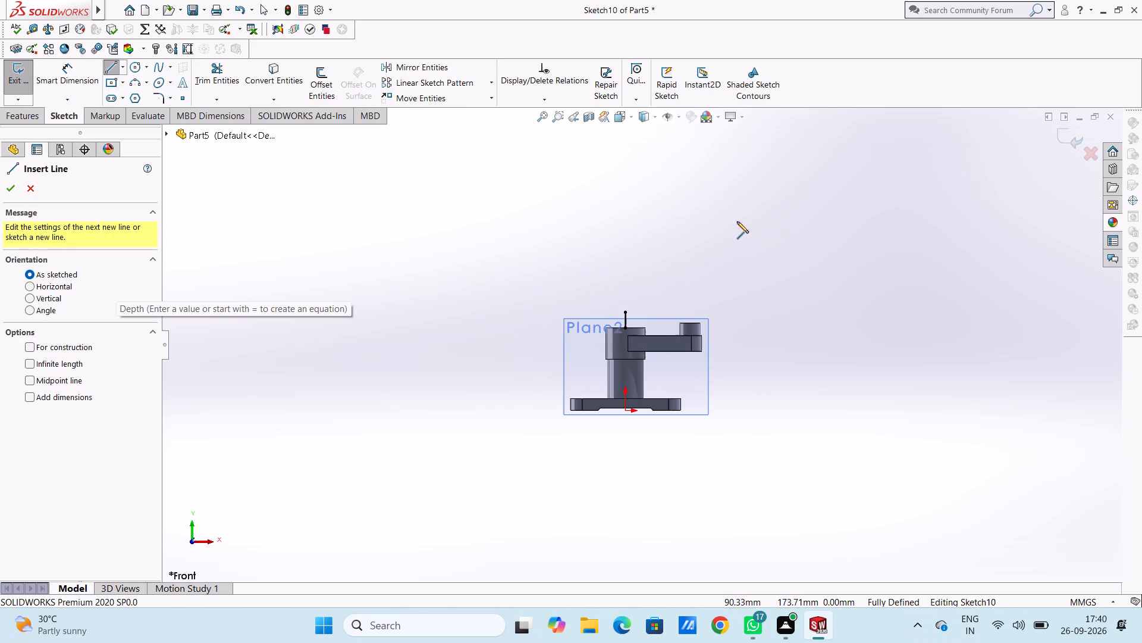
pyautogui.click(625, 310)
pyautogui.click(685, 217)
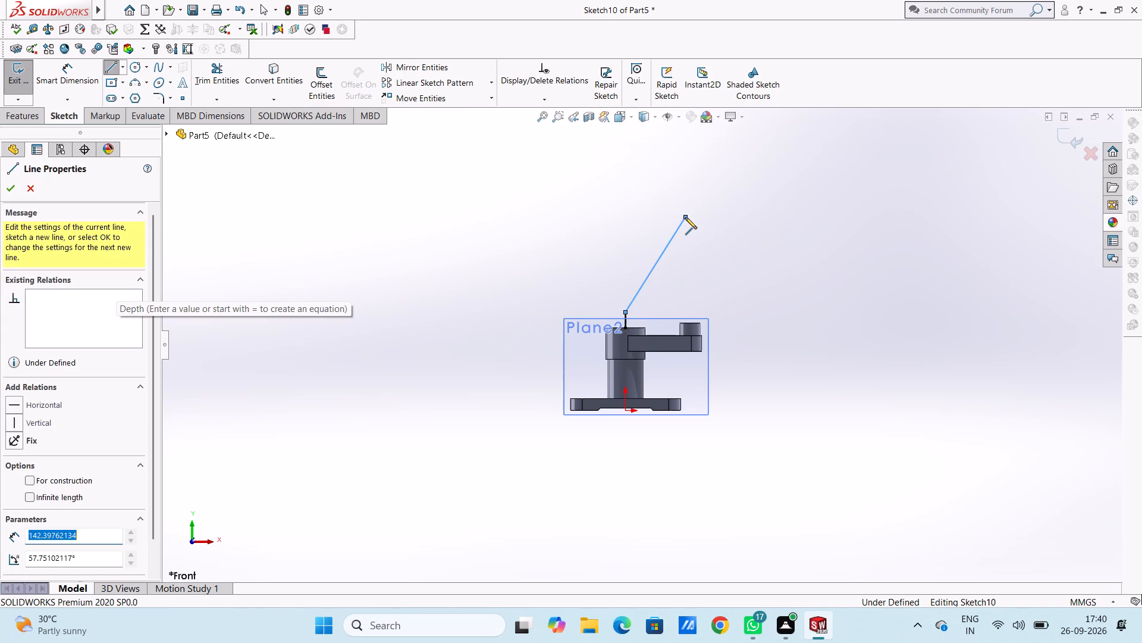
pyautogui.press('Escape')
pyautogui.press('Escape')
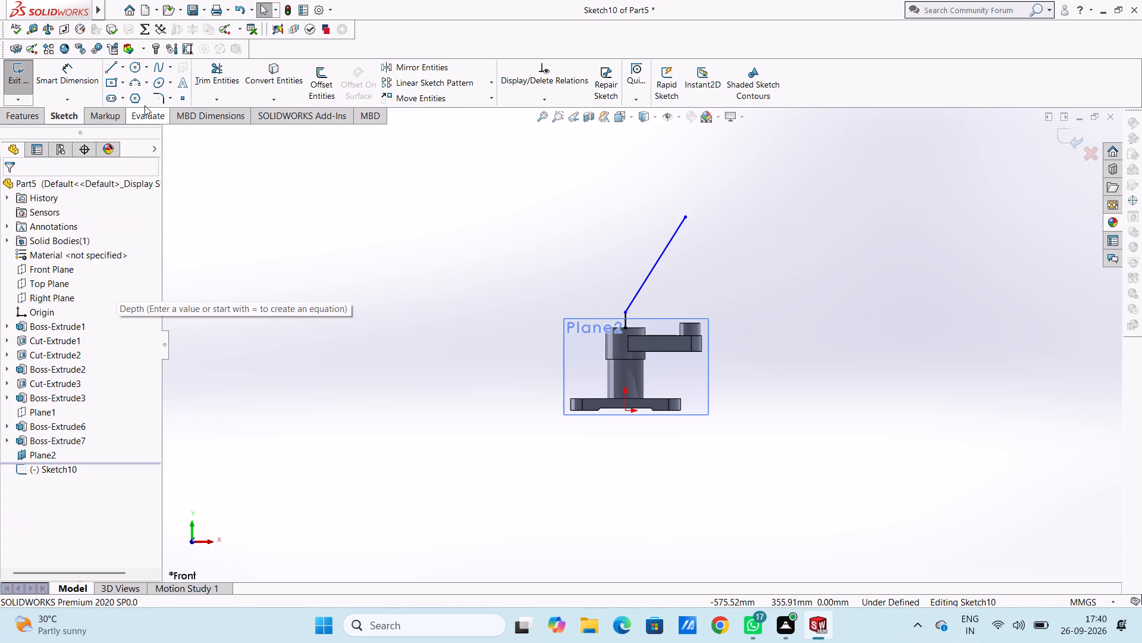
# Dimension the angle between the slanted line and the base plate's top edge at 38°.
pyautogui.click(88, 73)
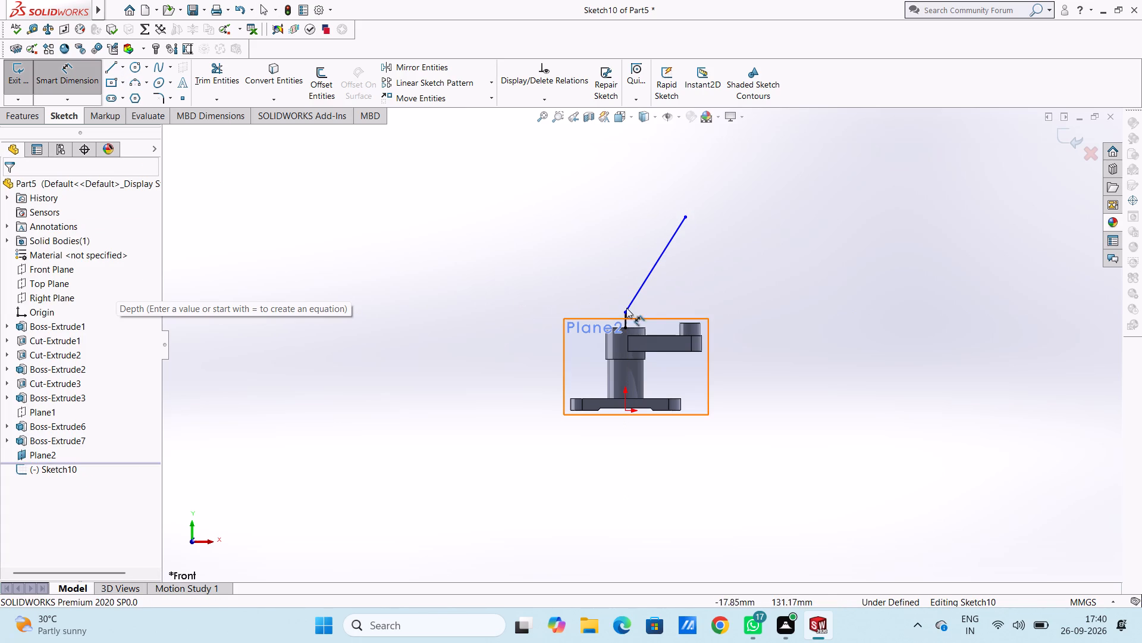
pyautogui.click(647, 282)
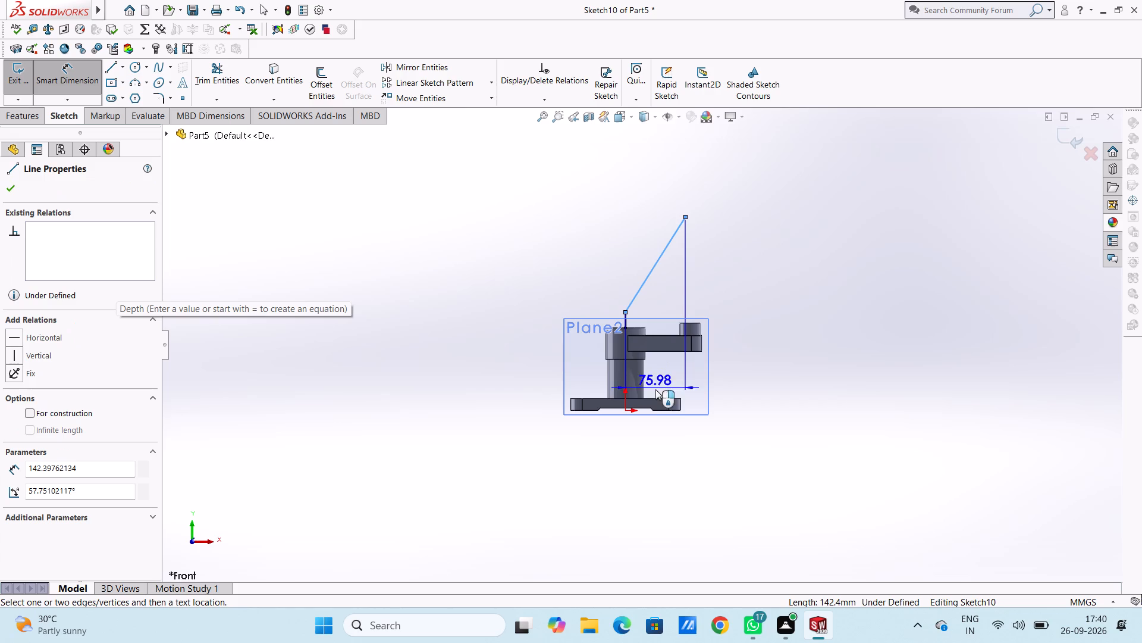
pyautogui.click(663, 398)
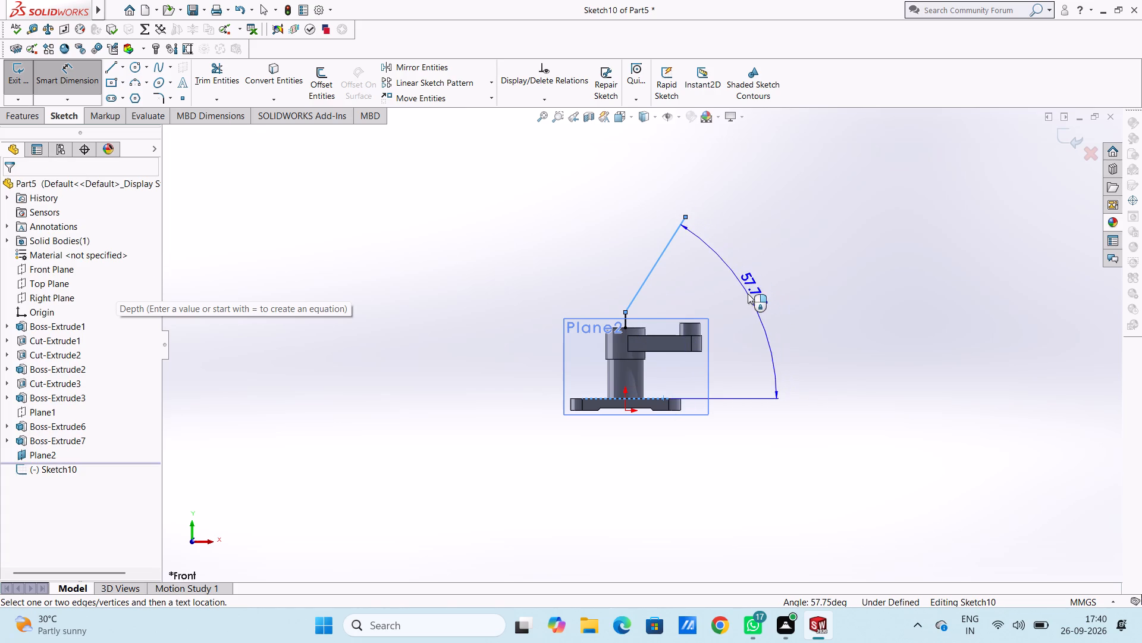
pyautogui.click(727, 299)
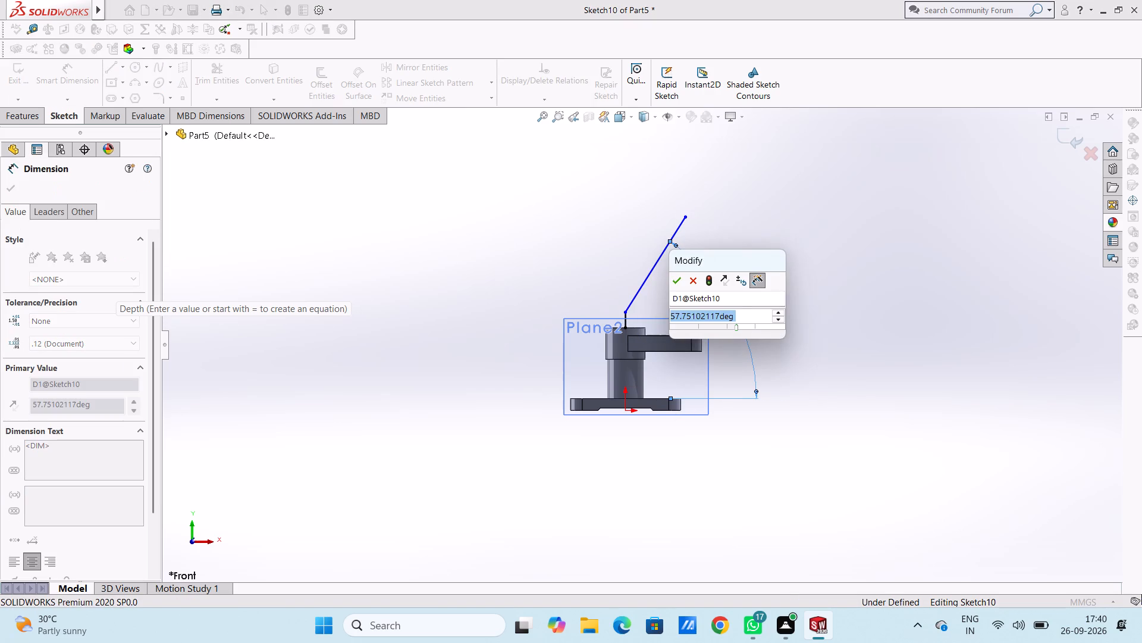
pyautogui.write('38')
pyautogui.press('Return')
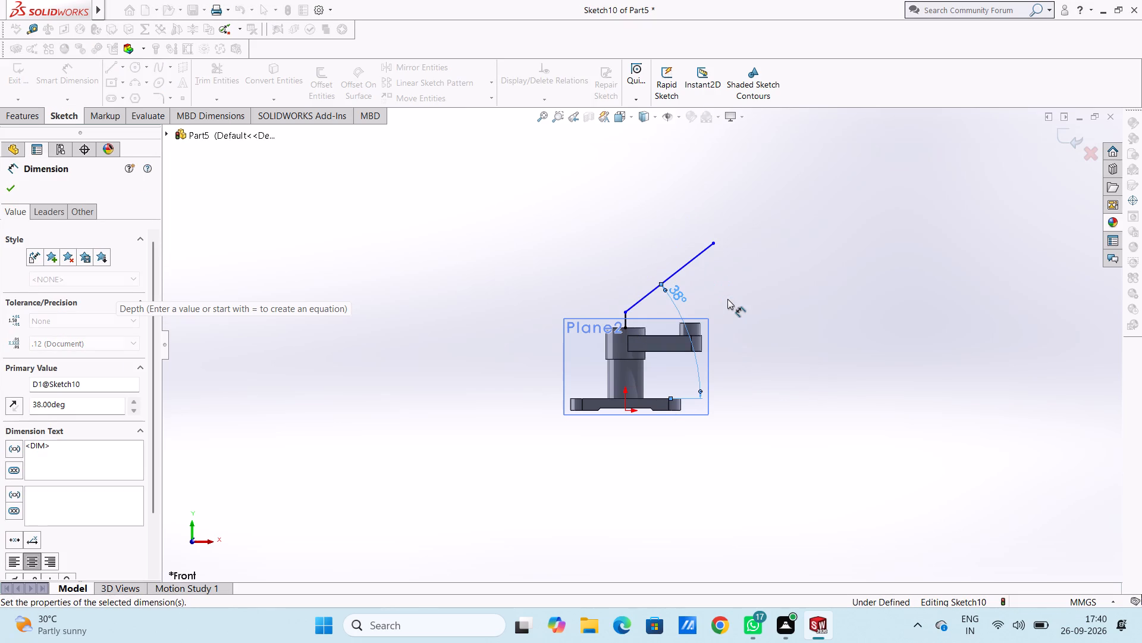
pyautogui.click(531, 263)
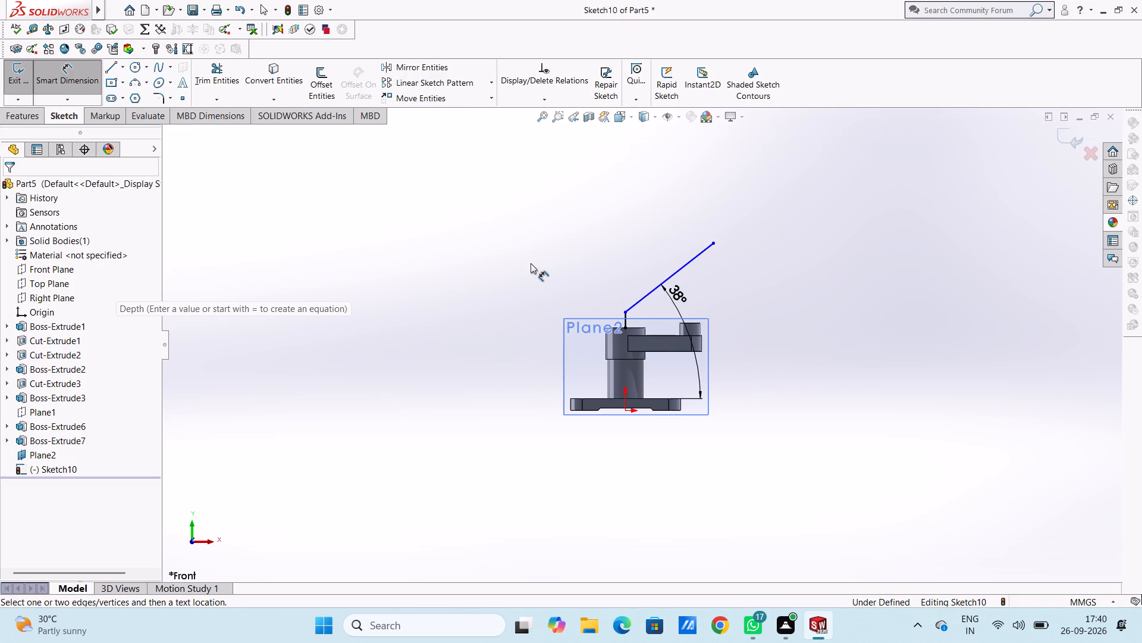
pyautogui.press('Escape')
pyautogui.press('Escape')
# Apply a 15 mm sketch fillet to the corner between the vertical line and the slanted line.
pyautogui.scroll(-10, 690, 350)
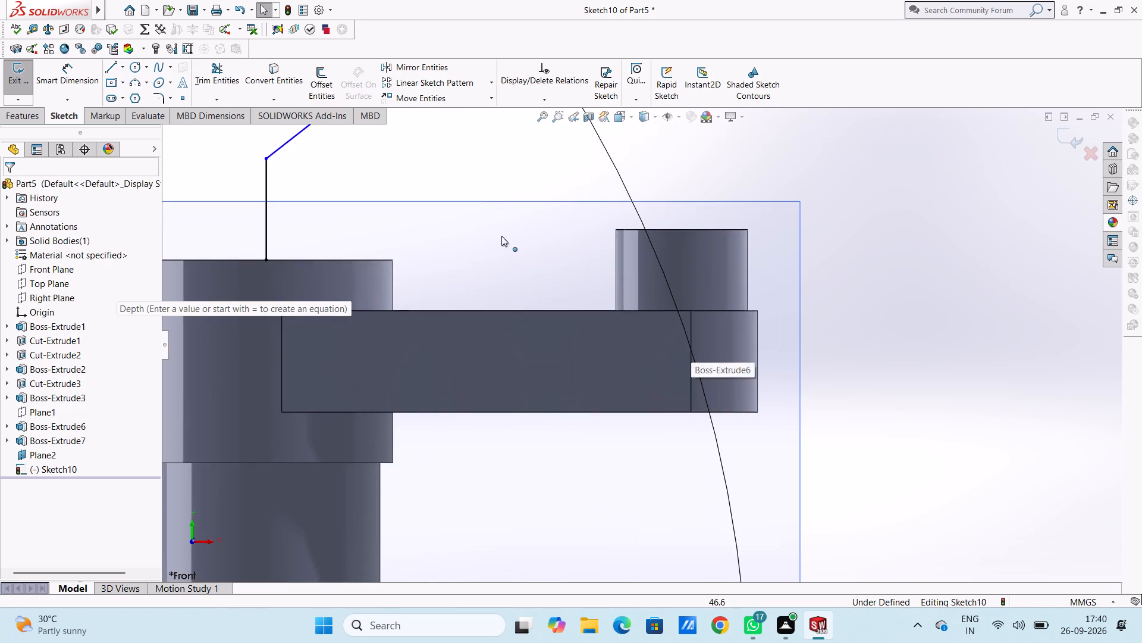
pyautogui.scroll(4, 501, 235)
pyautogui.click(154, 96)
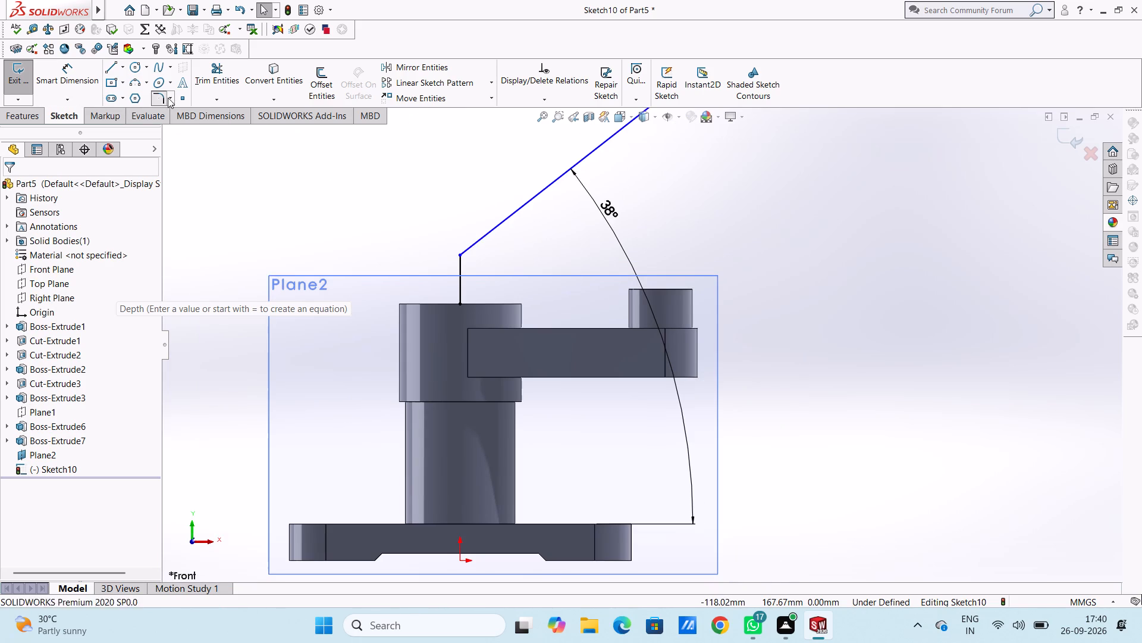
pyautogui.click(458, 257)
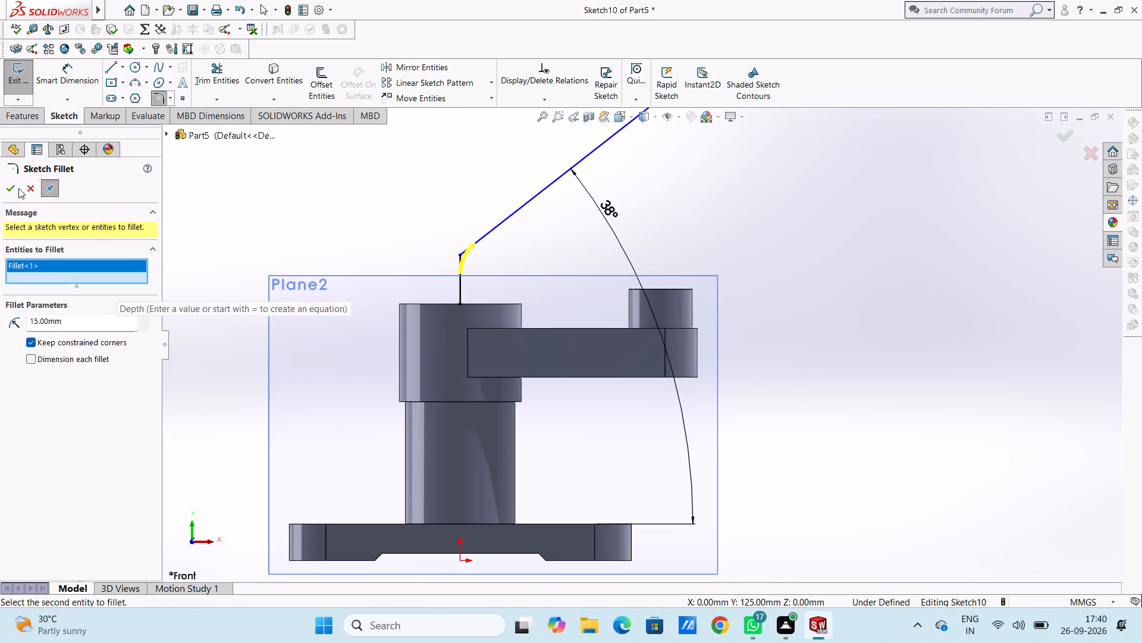
pyautogui.click(12, 187)
pyautogui.click(12, 186)
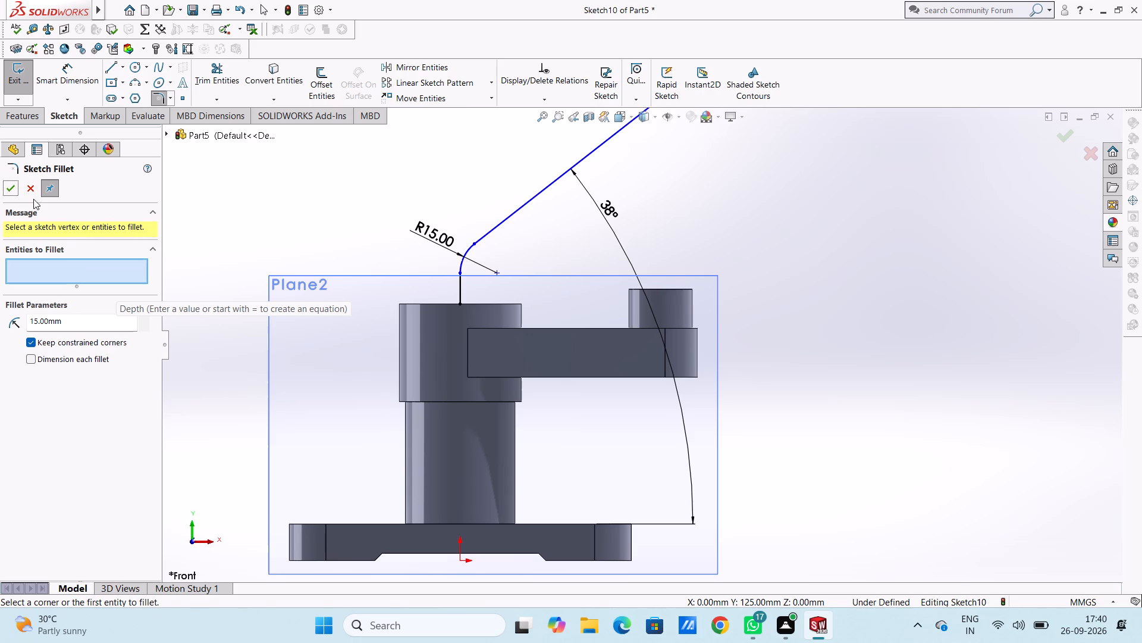
pyautogui.click(7, 185)
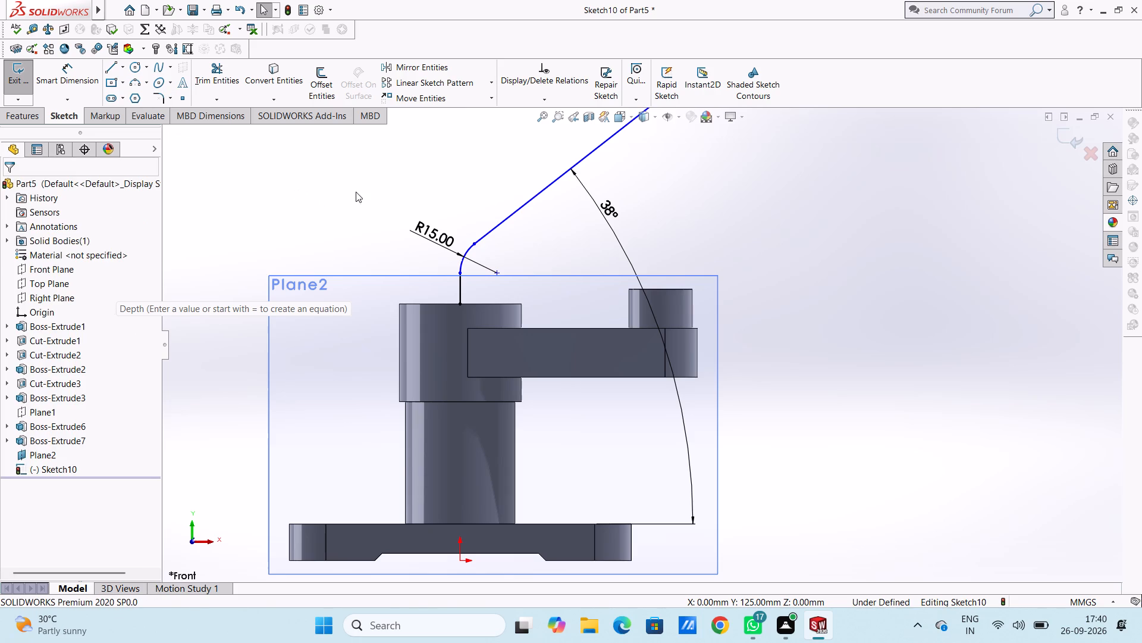
# Dimension the vertical line between the boss's top edge and the fillet arc at 15 mm.
pyautogui.scroll(7, 371, 187)
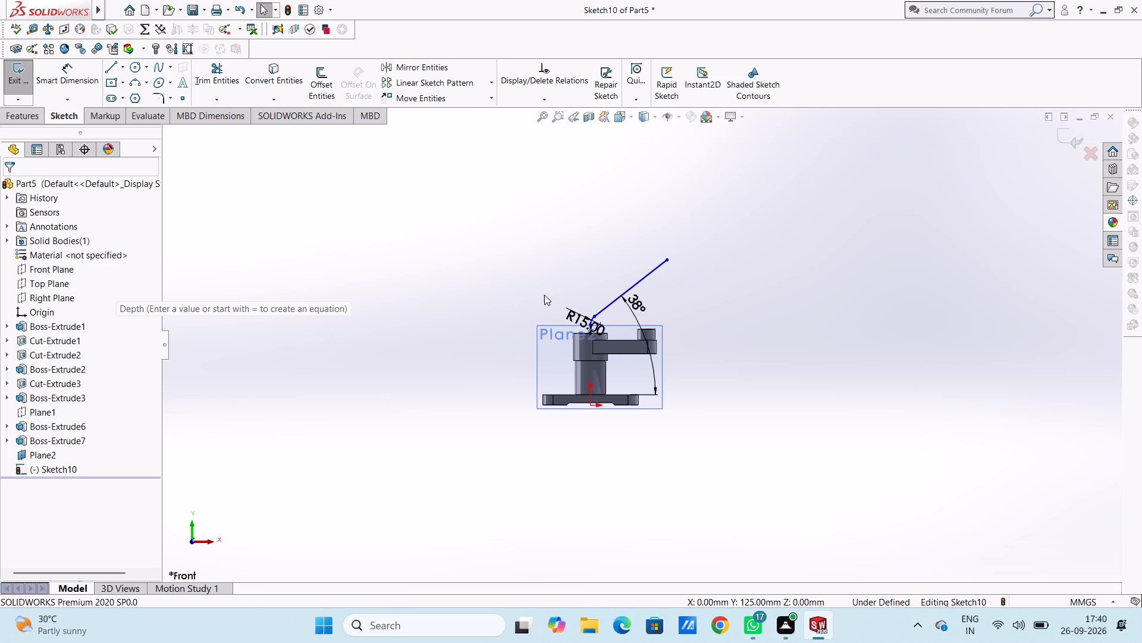
pyautogui.scroll(-6, 593, 332)
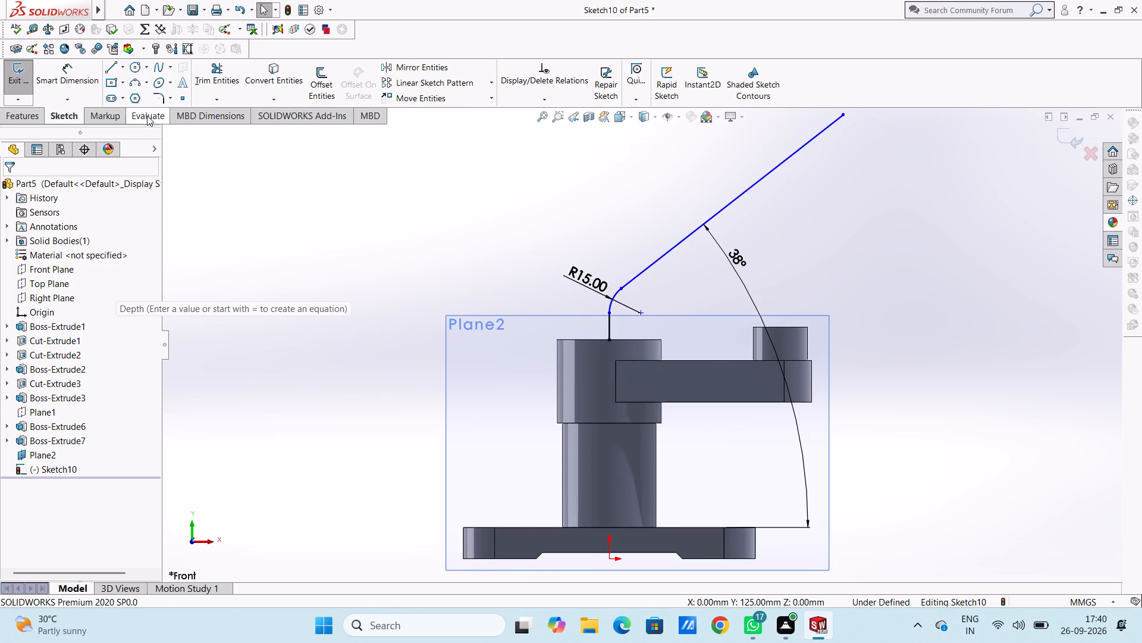
pyautogui.click(94, 74)
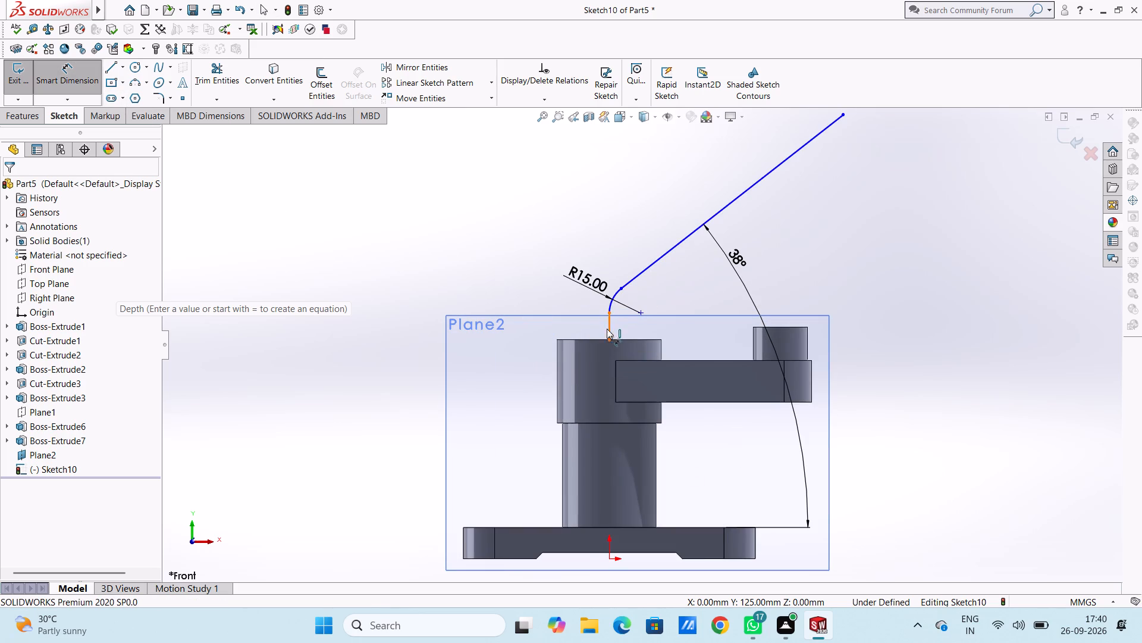
pyautogui.click(612, 325)
pyautogui.click(359, 321)
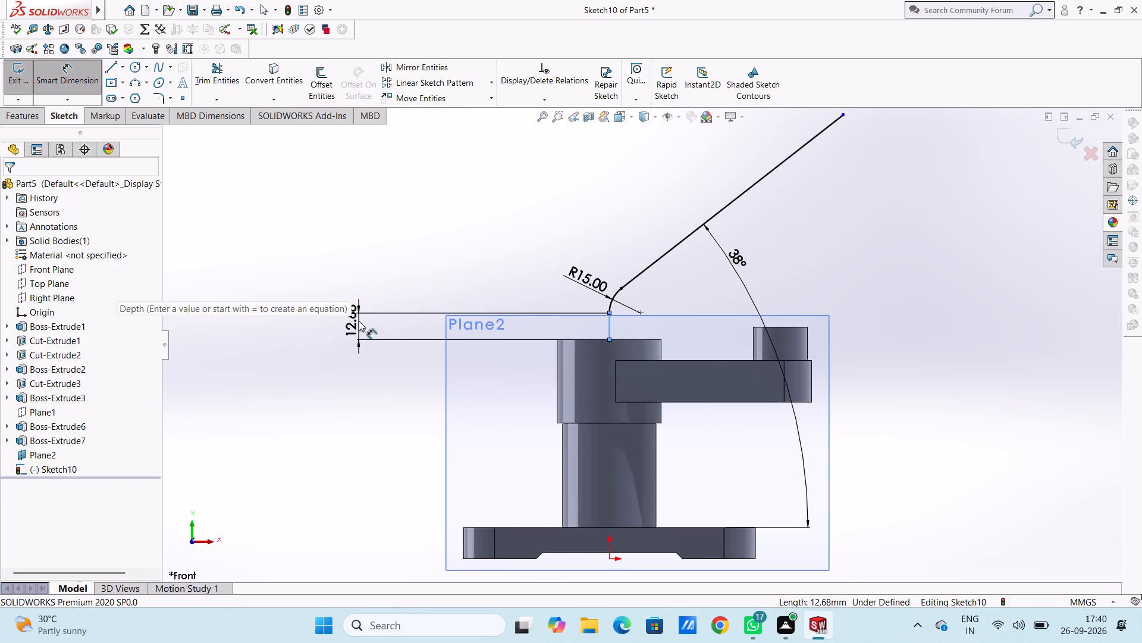
pyautogui.write('15')
pyautogui.press('Return')
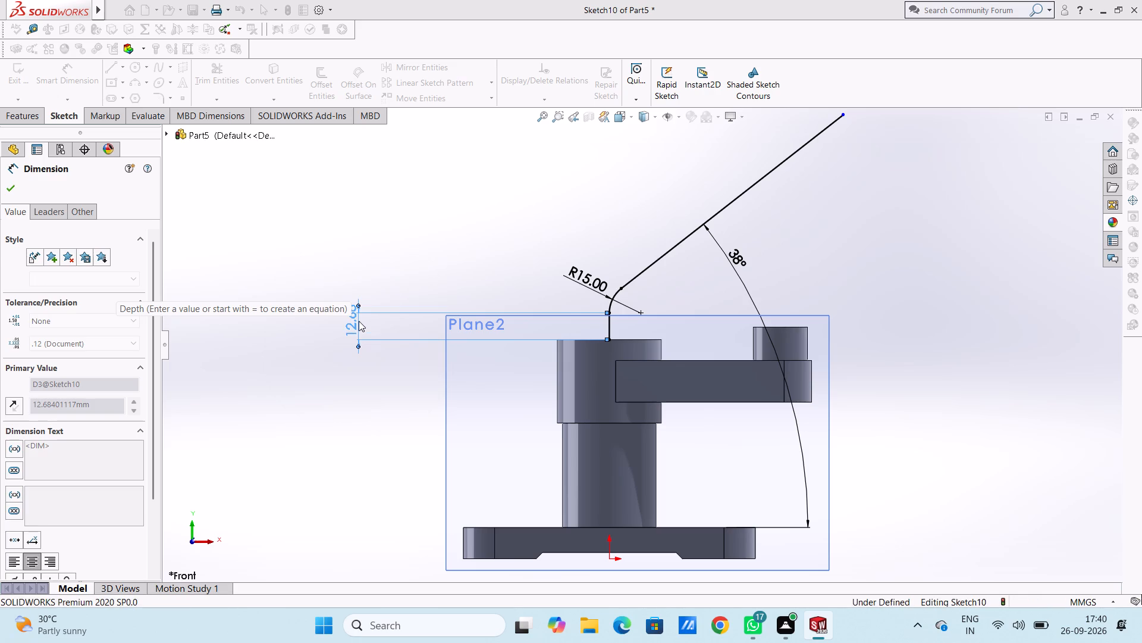
pyautogui.click(376, 248)
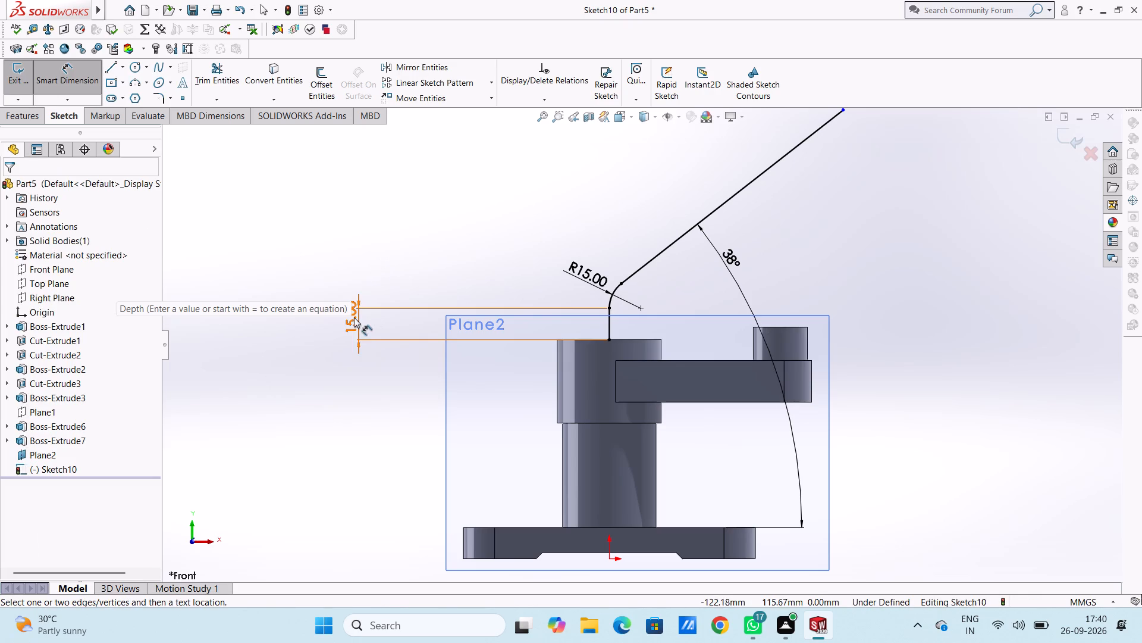
# Set the vertical line's length dimension to 20 mm.
pyautogui.doubleClick(354, 317)
pyautogui.write('20')
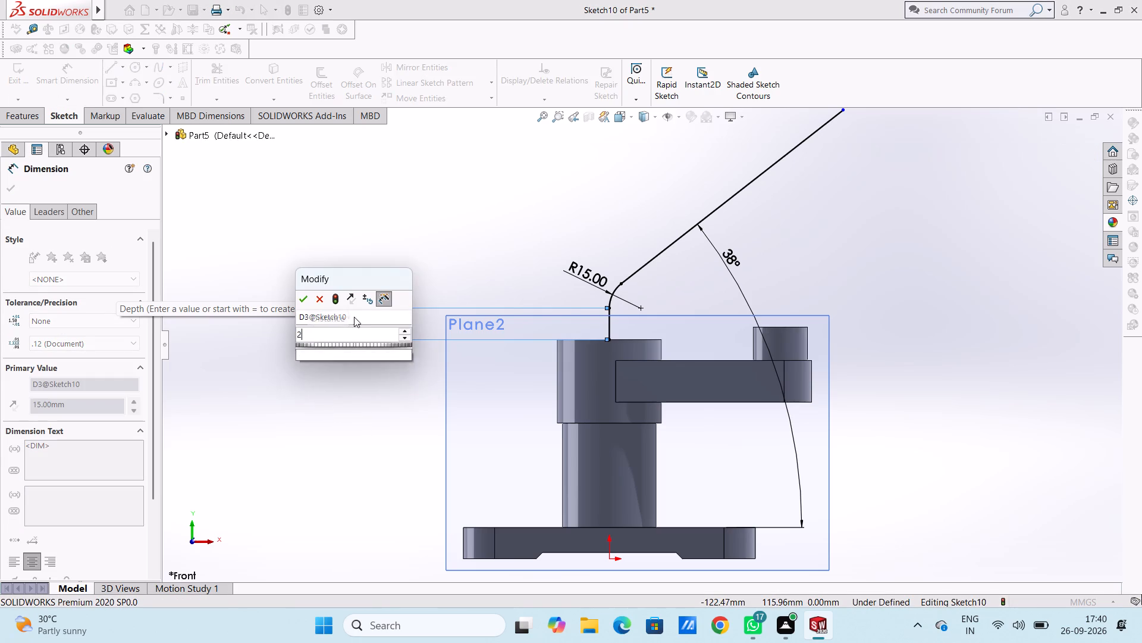
pyautogui.press('Return')
pyautogui.click(402, 250)
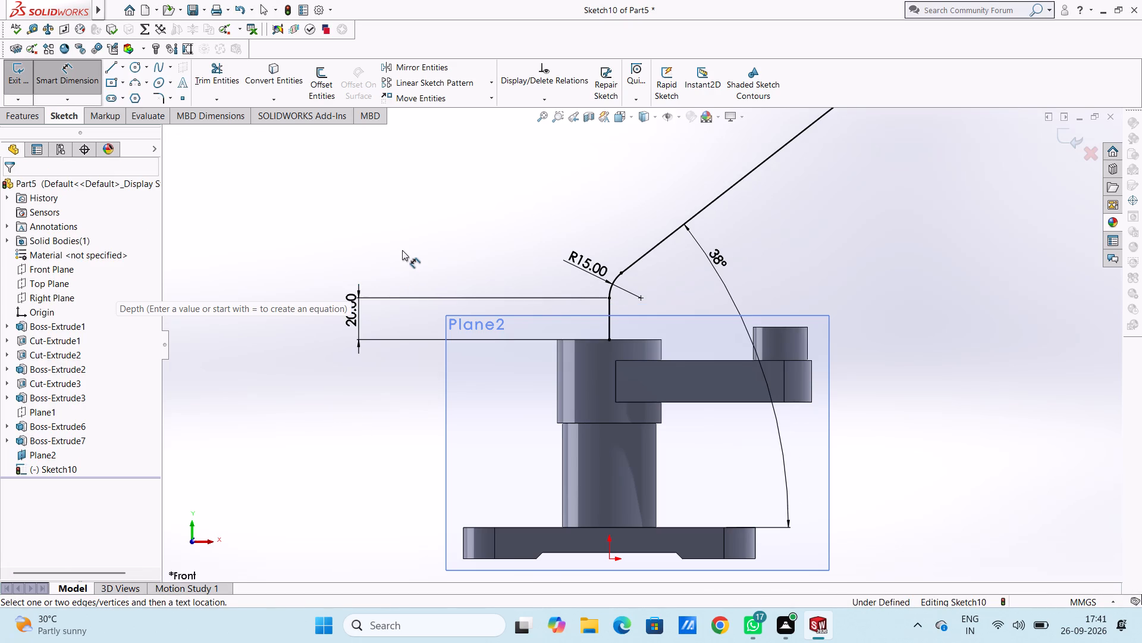
# Draw a 72 mm line from the fillet arc's upper end along the existing slanted line.
pyautogui.scroll(3, 402, 250)
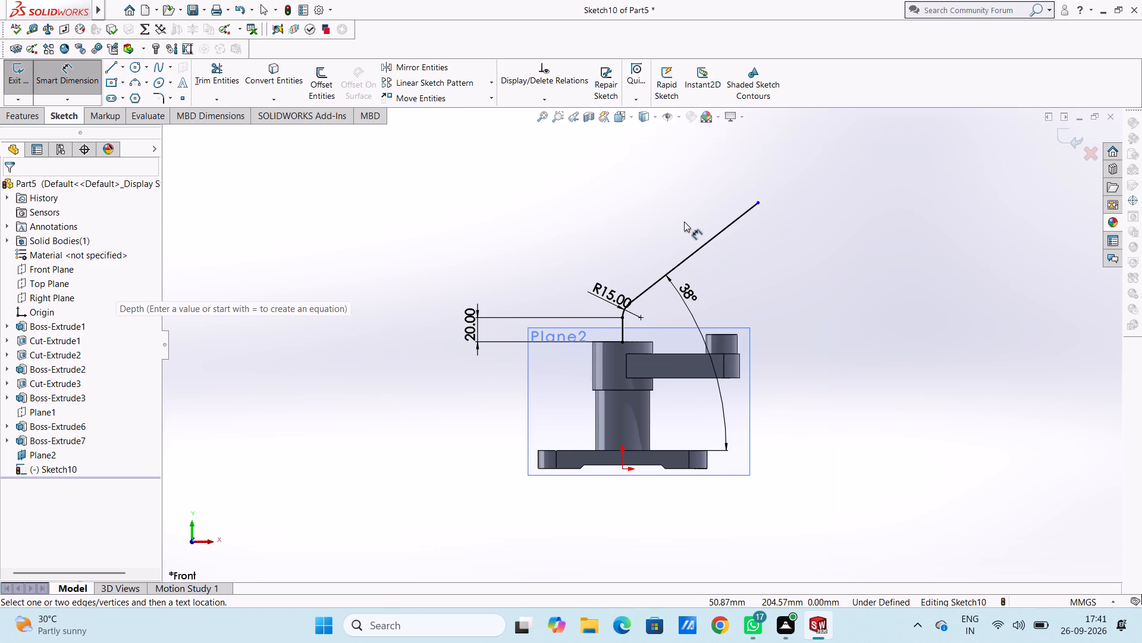
pyautogui.click(110, 68)
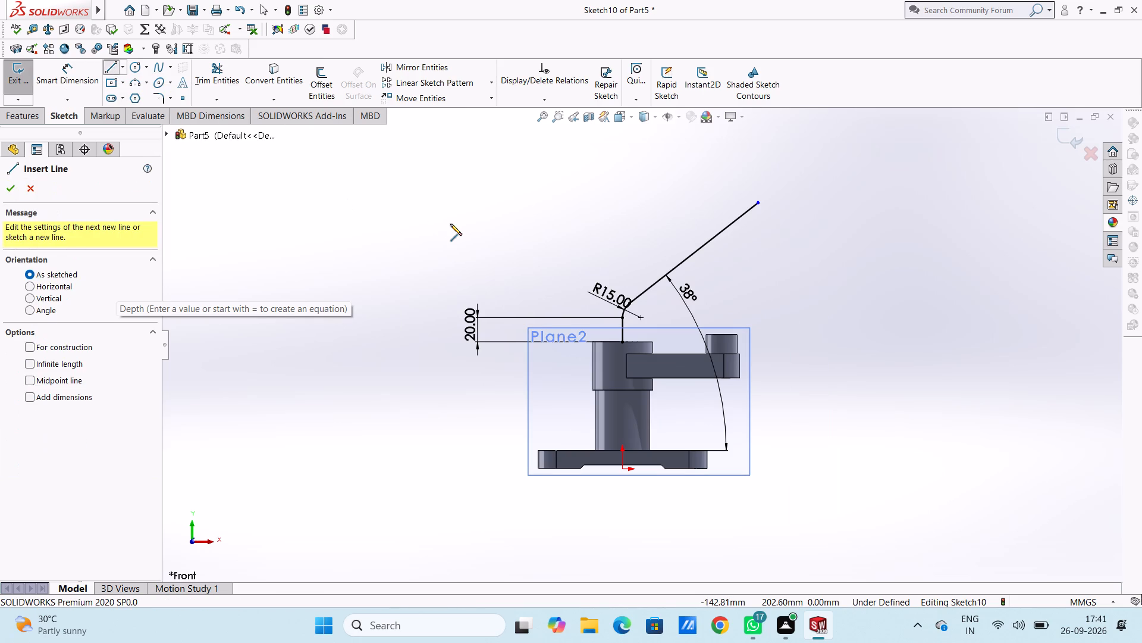
pyautogui.scroll(-4, 671, 274)
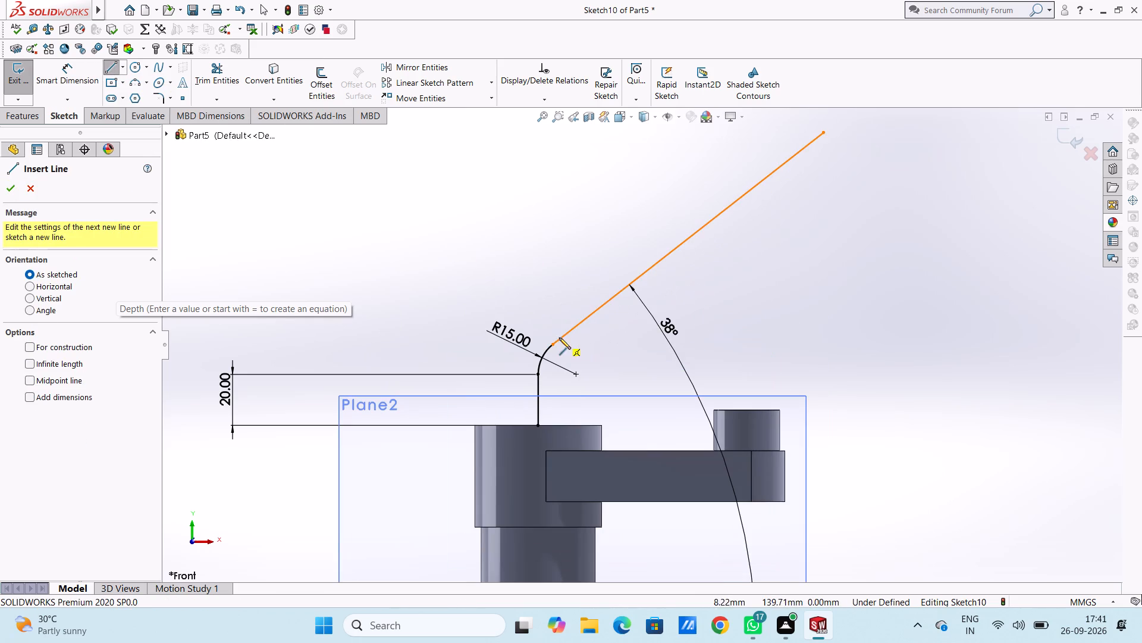
pyautogui.click(553, 344)
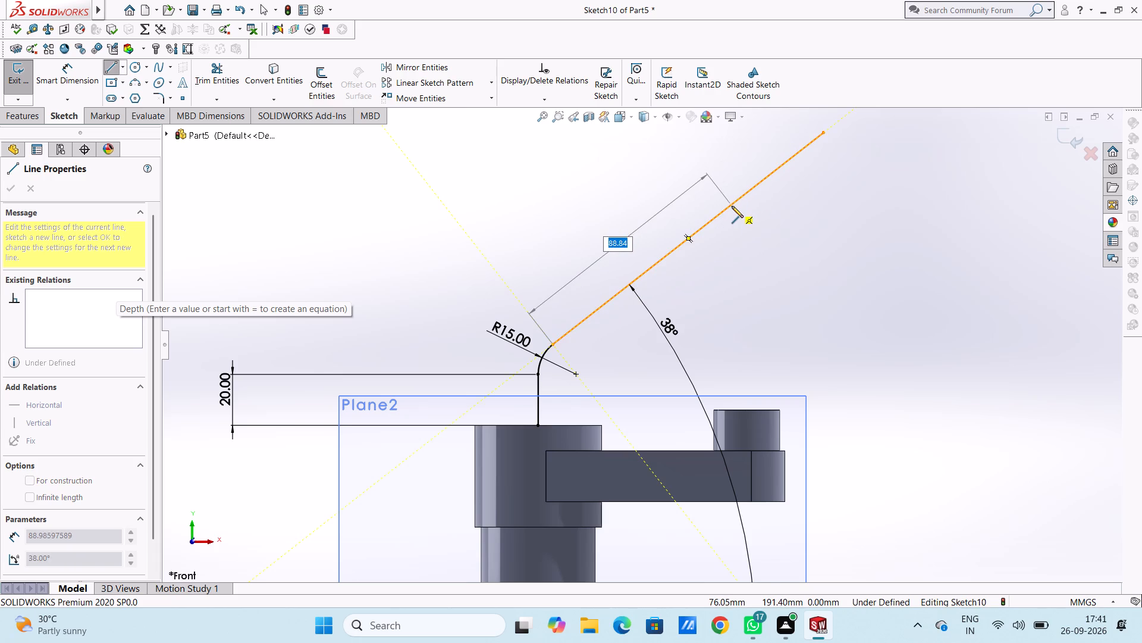
pyautogui.write('72')
pyautogui.press('Return')
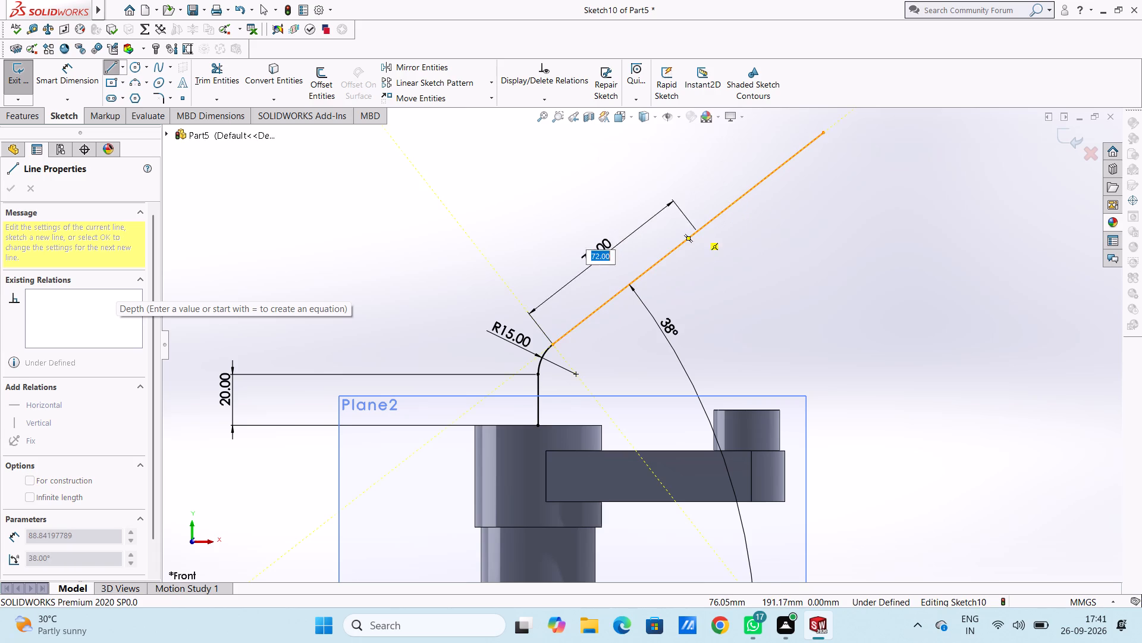
pyautogui.press('Escape')
pyautogui.press('Escape')
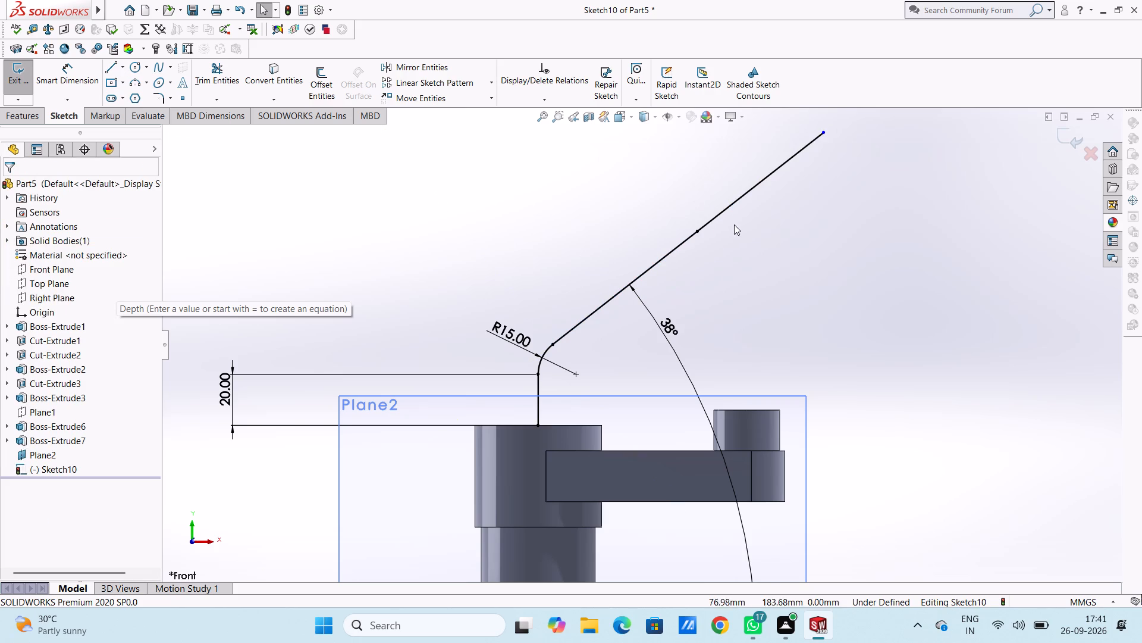
# Delete the original, longer slanted line together with its associated dimension.
pyautogui.click(726, 207)
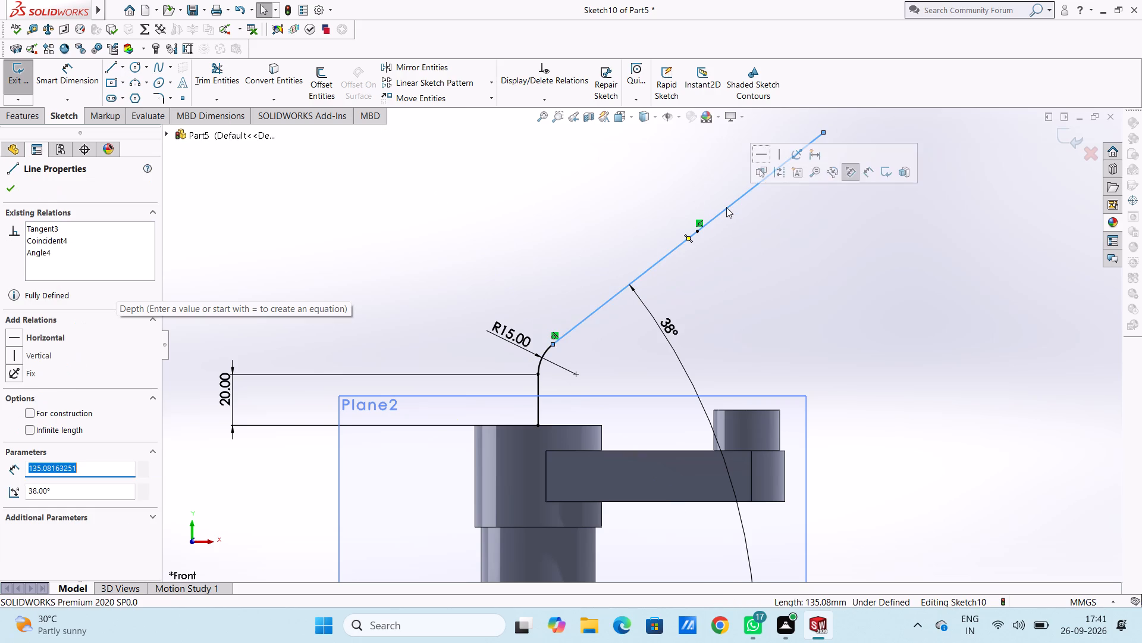
pyautogui.press('Delete')
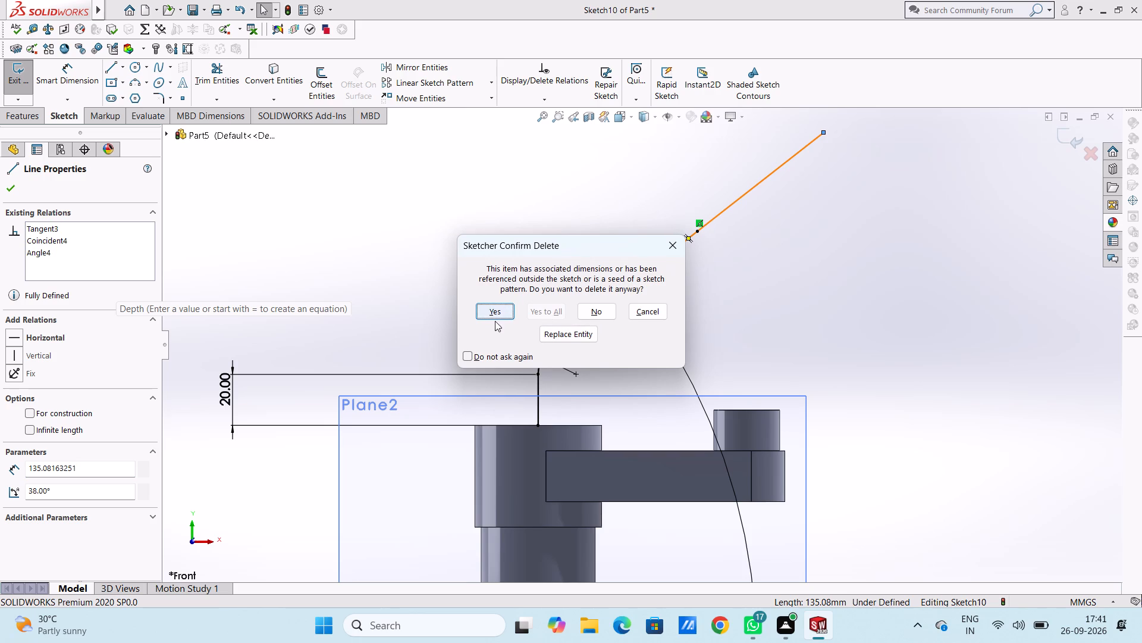
pyautogui.click(494, 312)
pyautogui.click(526, 275)
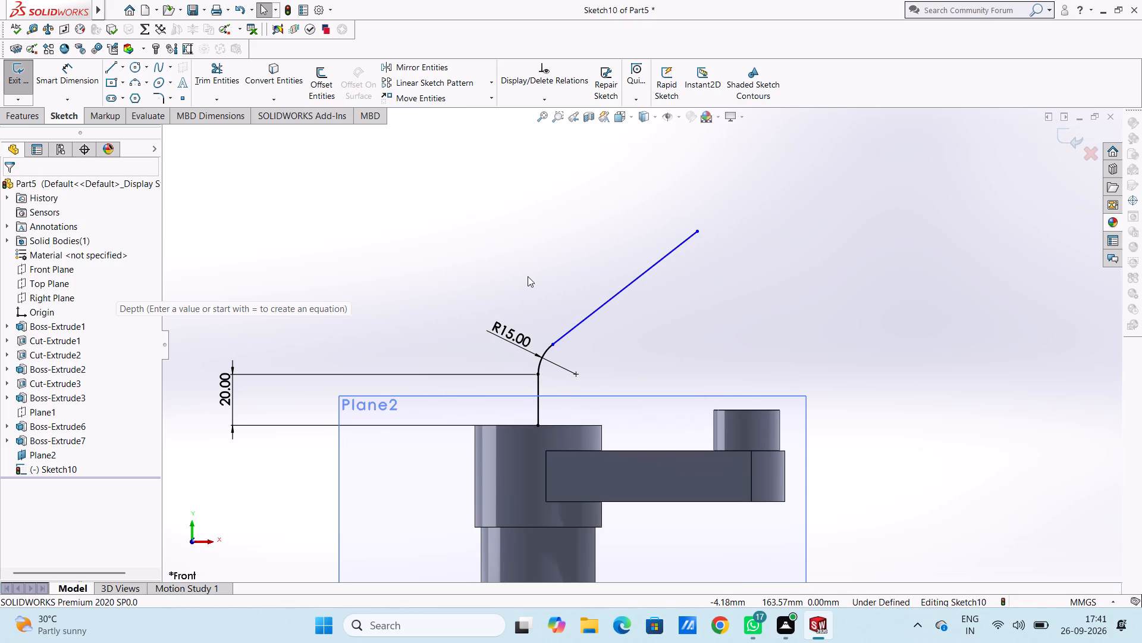
# Add a 72 mm length dimension to the remaining slanted line.
pyautogui.scroll(4, 528, 276)
pyautogui.scroll(-4, 672, 333)
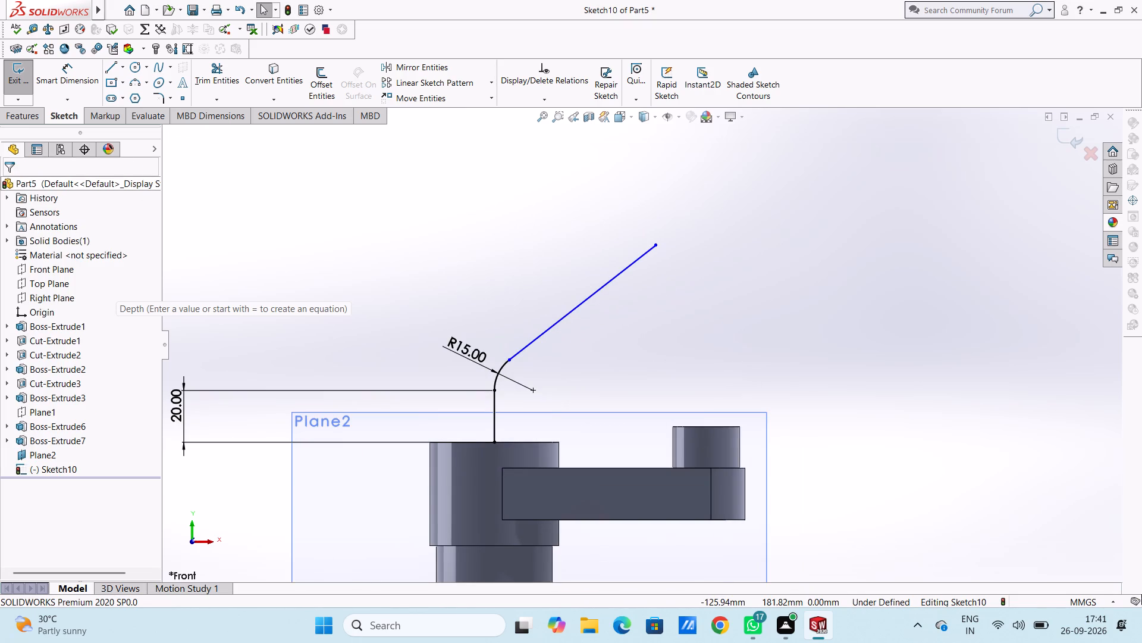
pyautogui.click(64, 74)
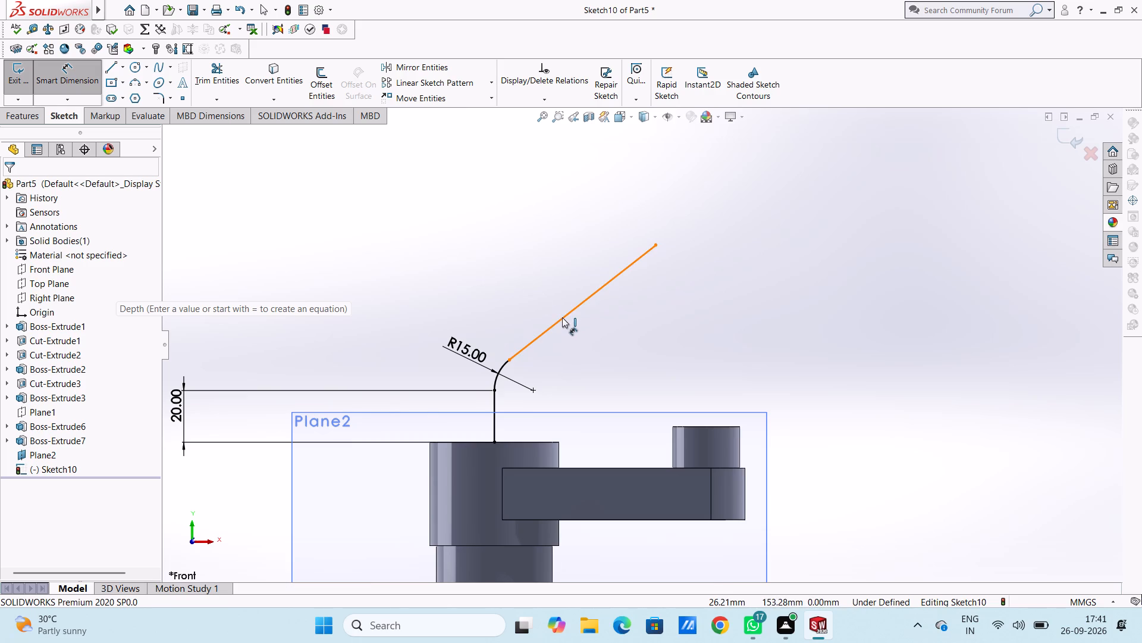
pyautogui.click(562, 317)
pyautogui.click(451, 202)
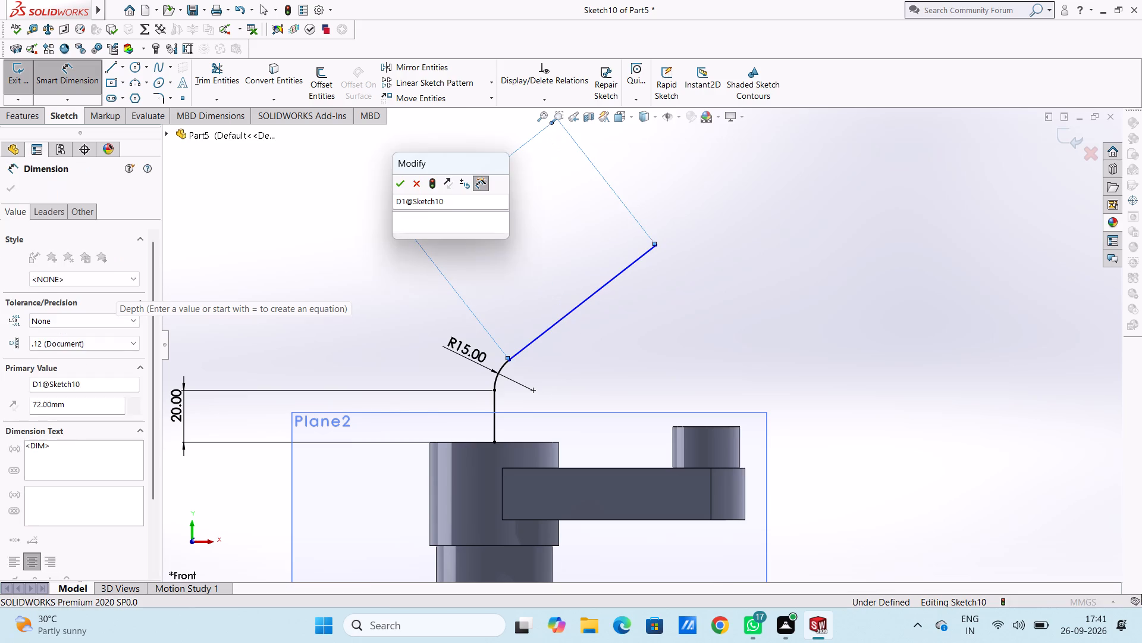
pyautogui.click(396, 183)
pyautogui.click(362, 201)
# Add an angle dimension between the slanted path line and the base plate's top edge.
pyautogui.scroll(5, 367, 214)
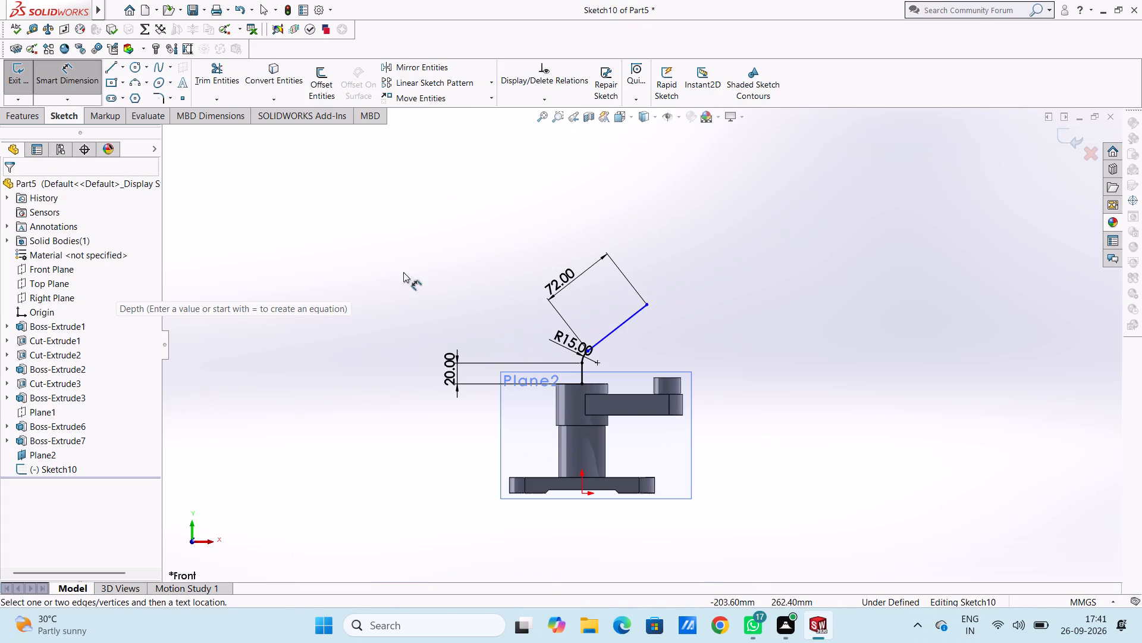
pyautogui.scroll(-3, 611, 500)
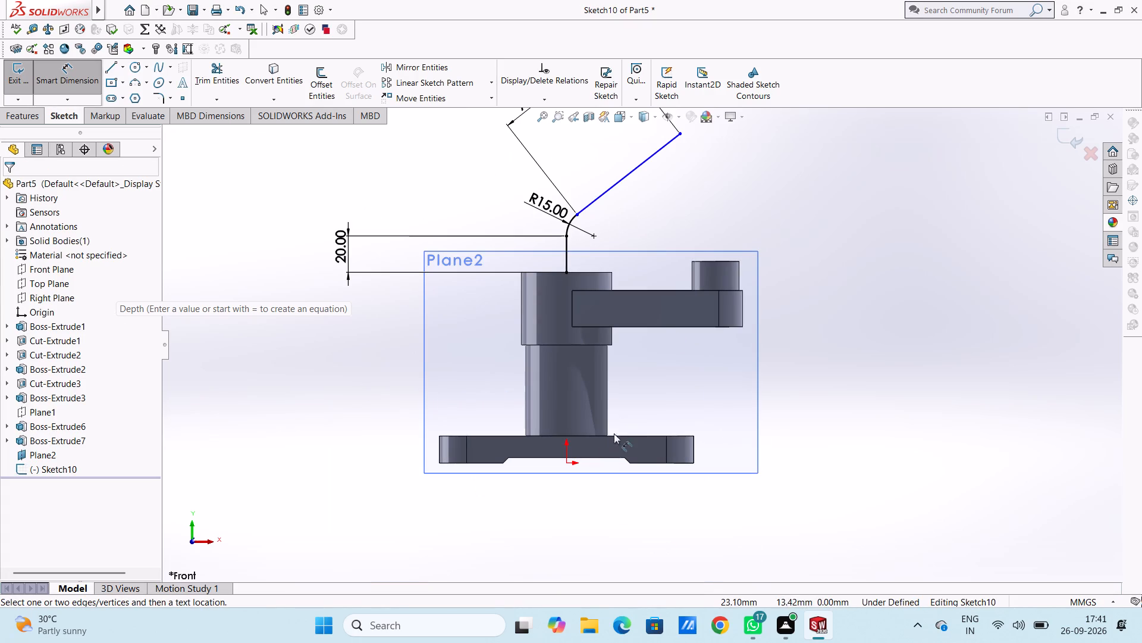
pyautogui.click(647, 159)
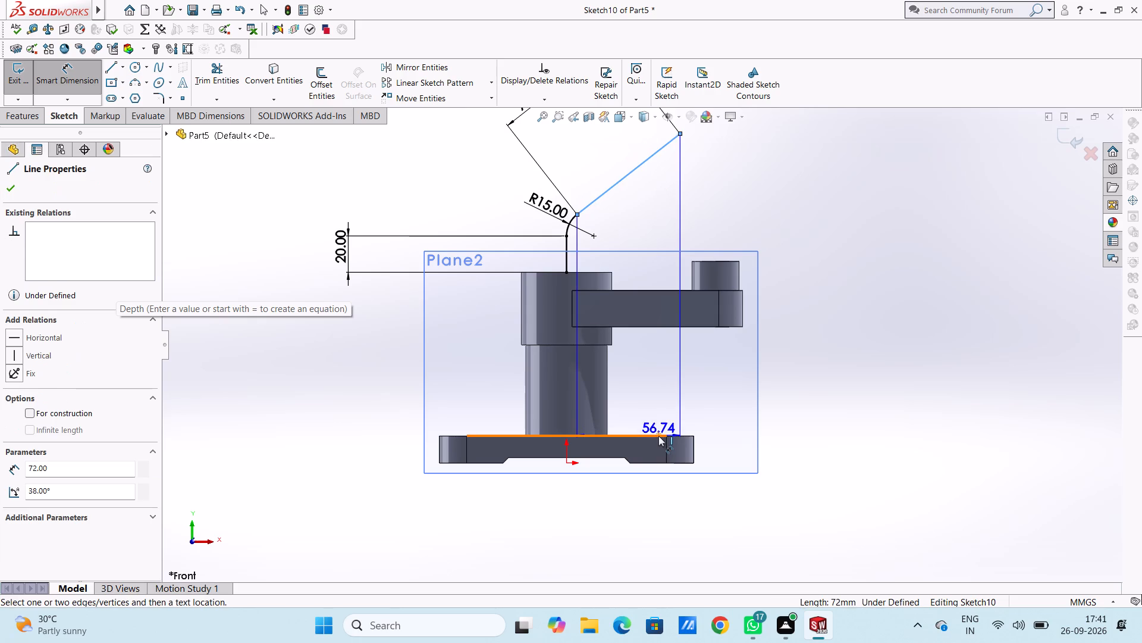
pyautogui.click(658, 435)
pyautogui.click(863, 247)
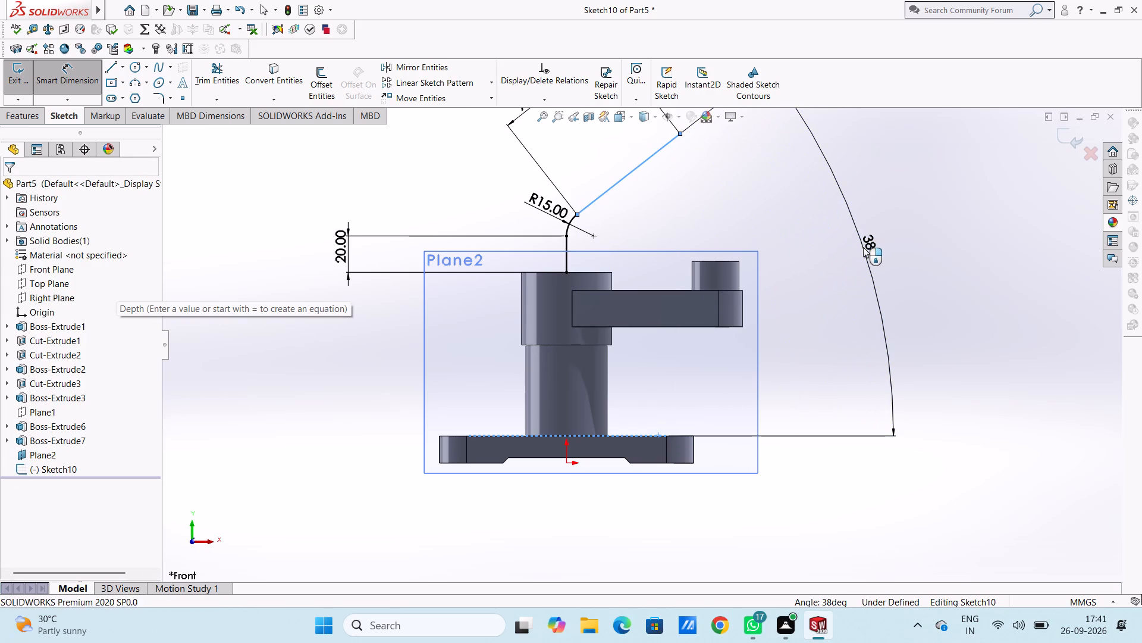
pyautogui.click(809, 225)
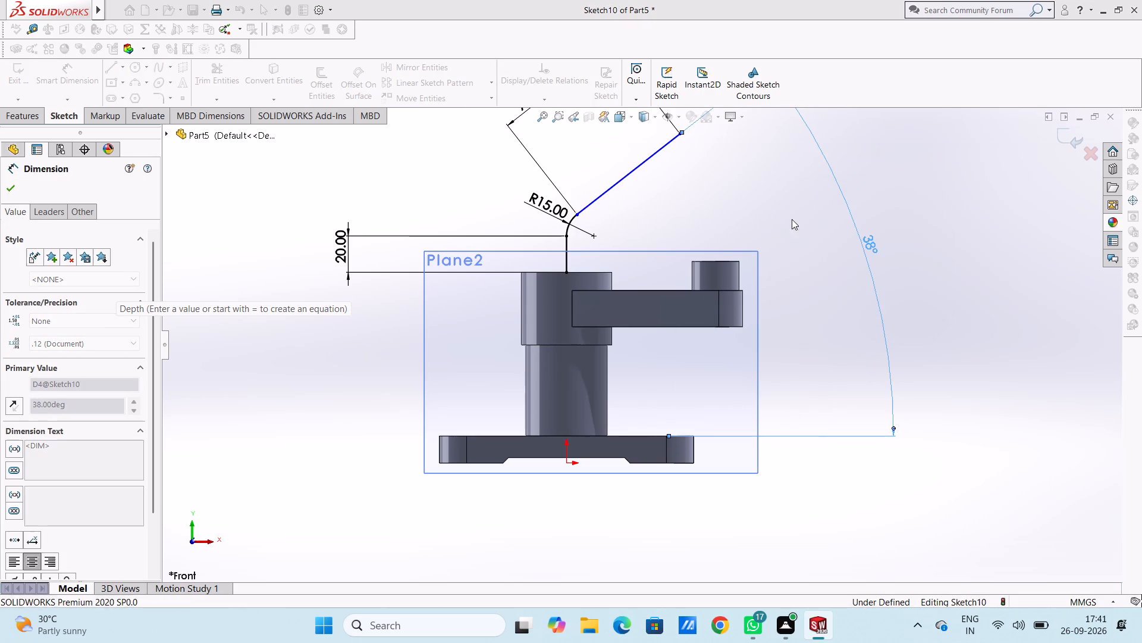
pyautogui.click(791, 219)
# Add a vertical distance dimension from the slanted line's upper endpoint to the base plate's top edge.
pyautogui.scroll(4, 788, 220)
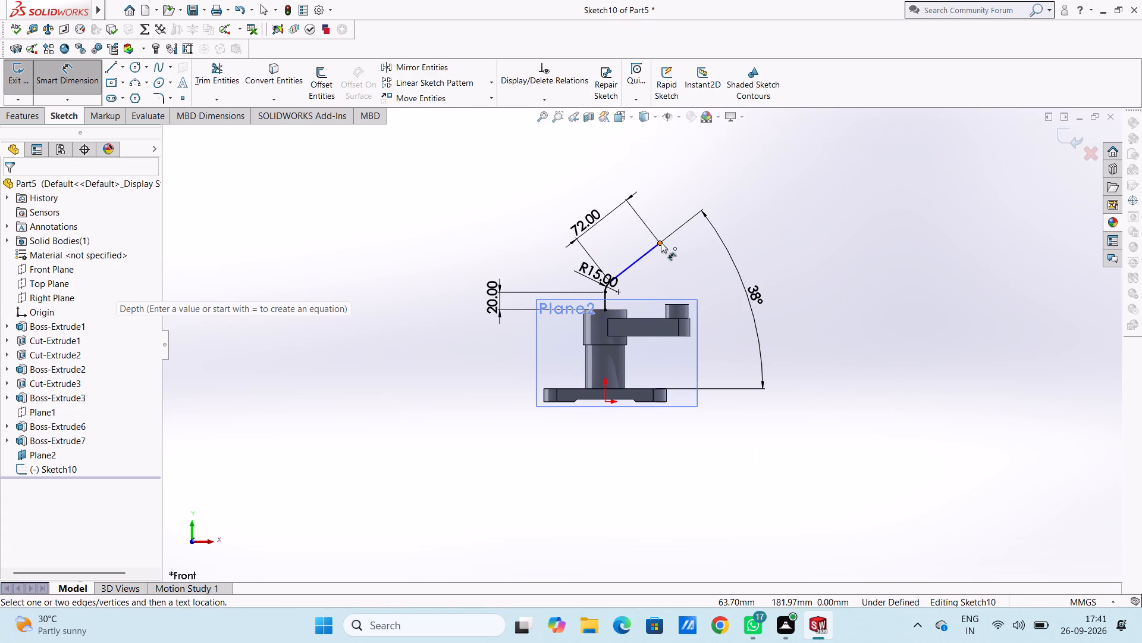
pyautogui.click(661, 242)
pyautogui.click(663, 390)
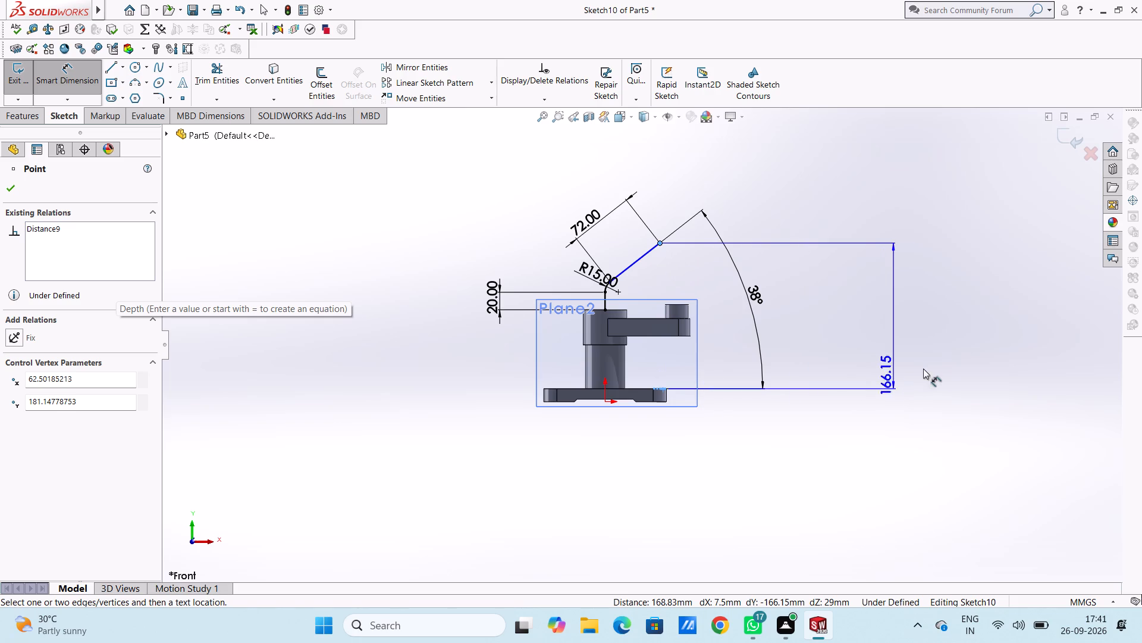
pyautogui.click(992, 366)
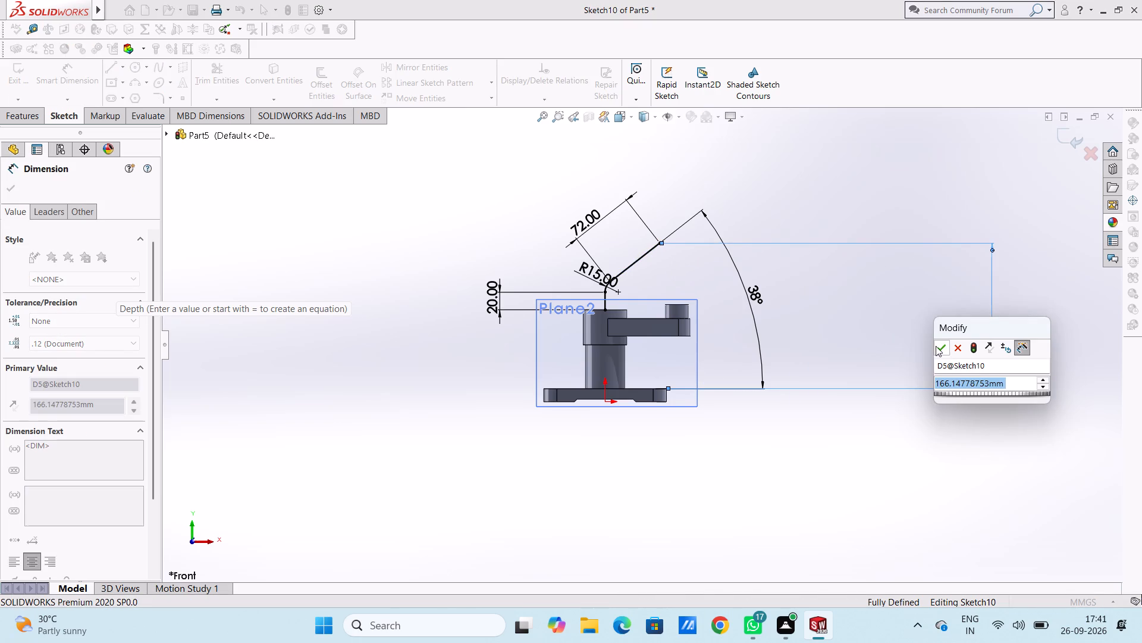
pyautogui.click(936, 345)
pyautogui.click(881, 302)
pyautogui.moveTo(858, 303); pyautogui.dragTo(858, 304, button='middle')
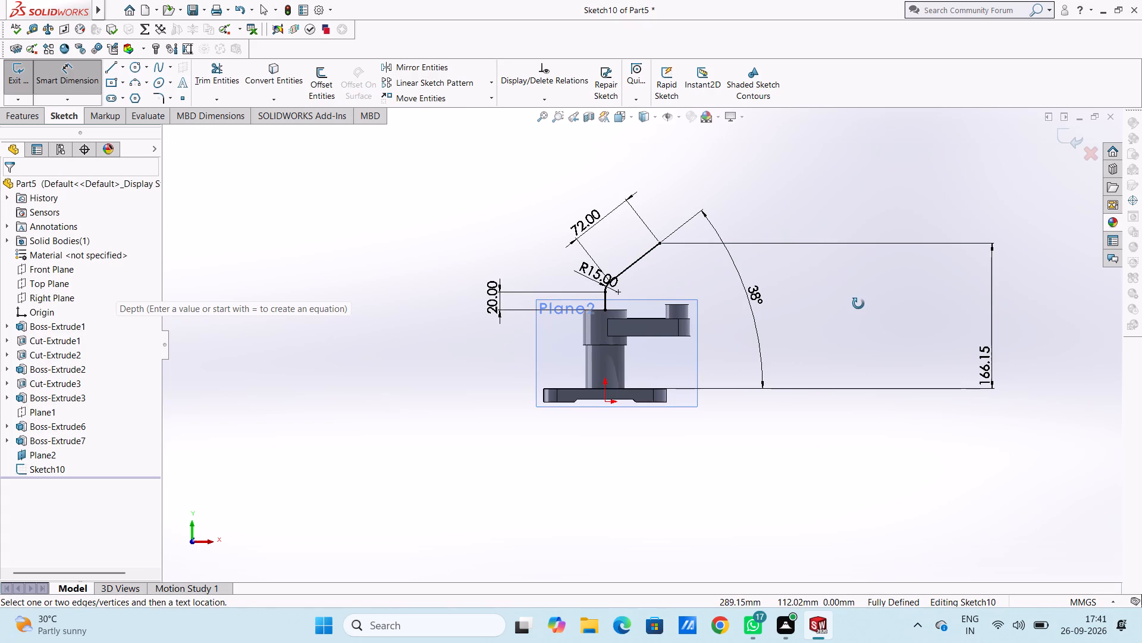
pyautogui.moveTo(858, 304); pyautogui.dragTo(863, 327, button='middle')
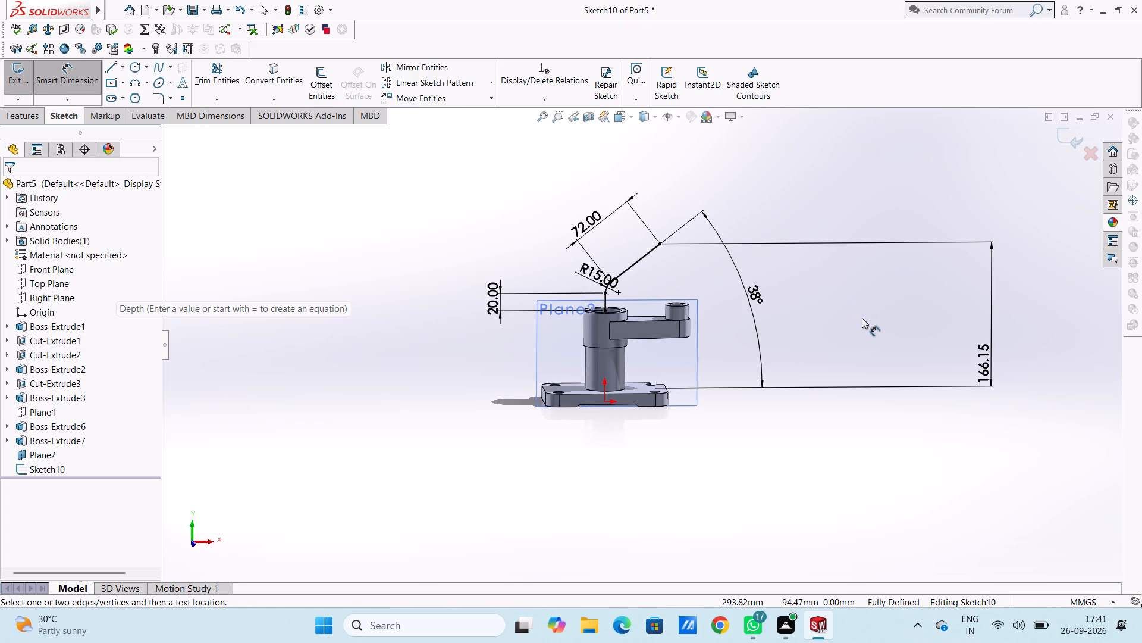
pyautogui.moveTo(862, 318); pyautogui.dragTo(857, 323, button='middle')
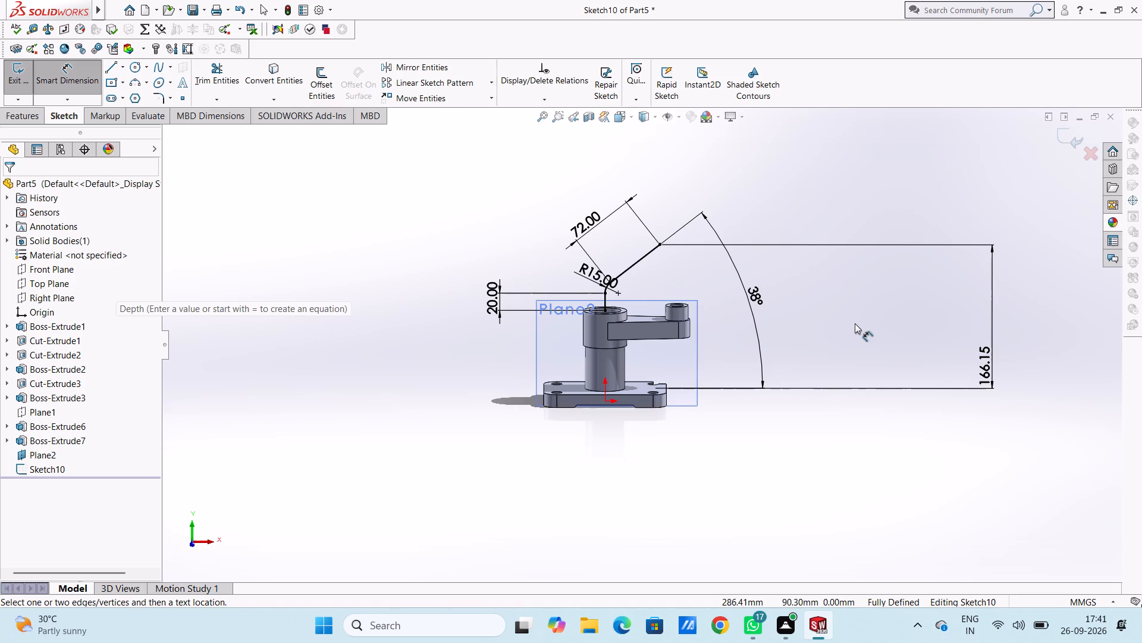
pyautogui.press('Escape')
pyautogui.press('Escape')
# Exit the path sketch, keeping the dimensioned vertical line, fillet arc and slanted line.
pyautogui.moveTo(850, 327); pyautogui.dragTo(848, 336, button='middle')
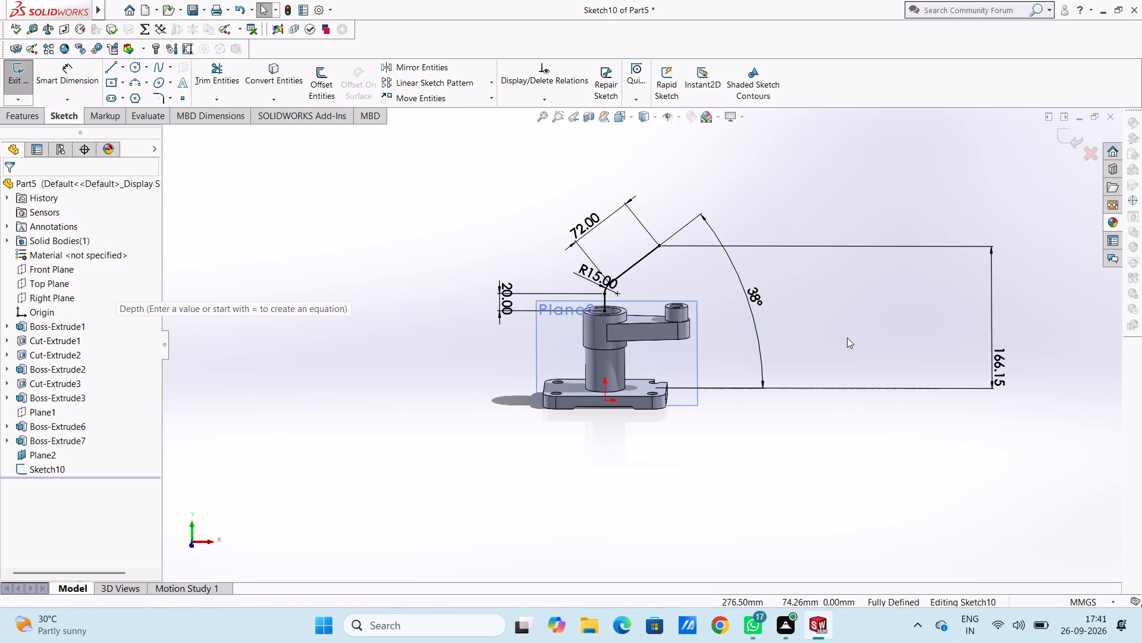
pyautogui.hotkey('ctrl', '1')
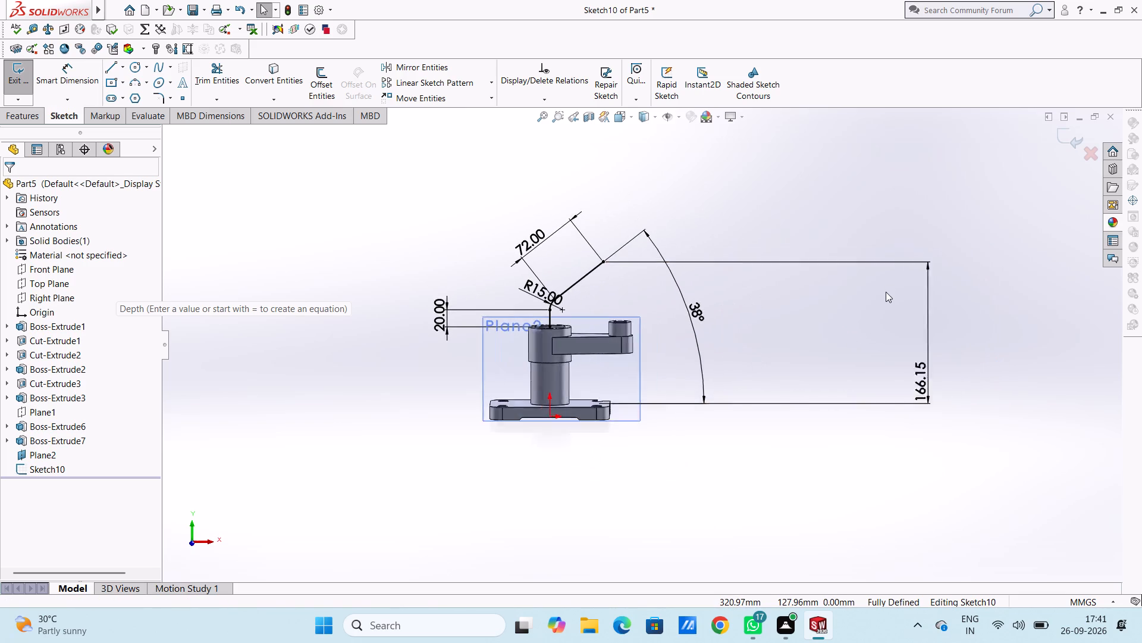
pyautogui.scroll(-5, 297, 400)
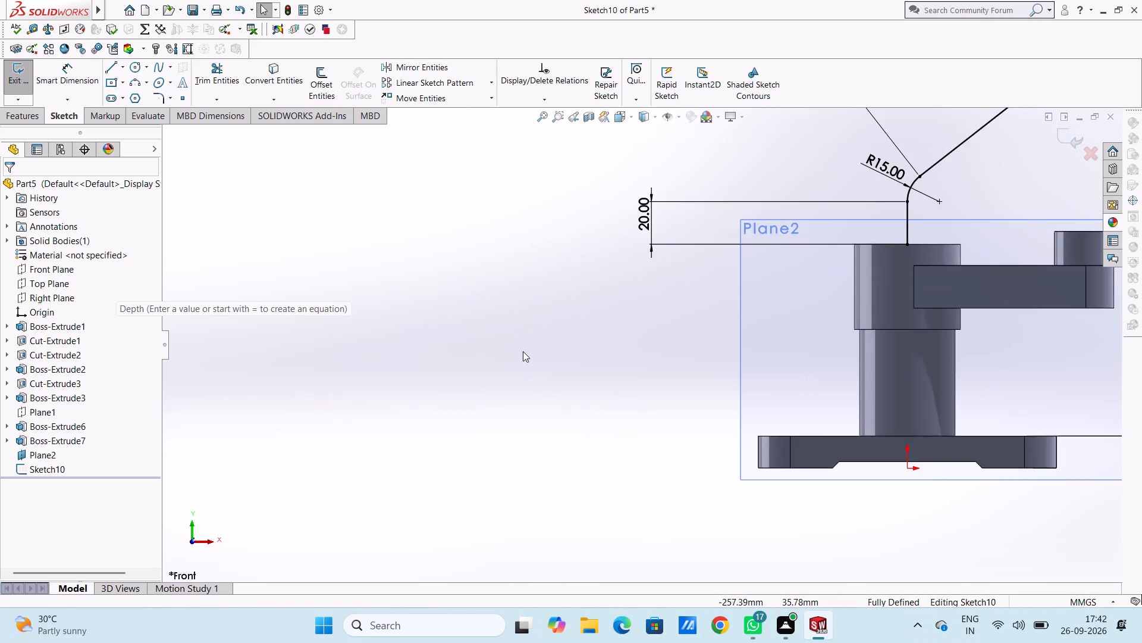
pyautogui.scroll(4, 570, 336)
pyautogui.scroll(-2, 898, 197)
pyautogui.scroll(-2, 802, 311)
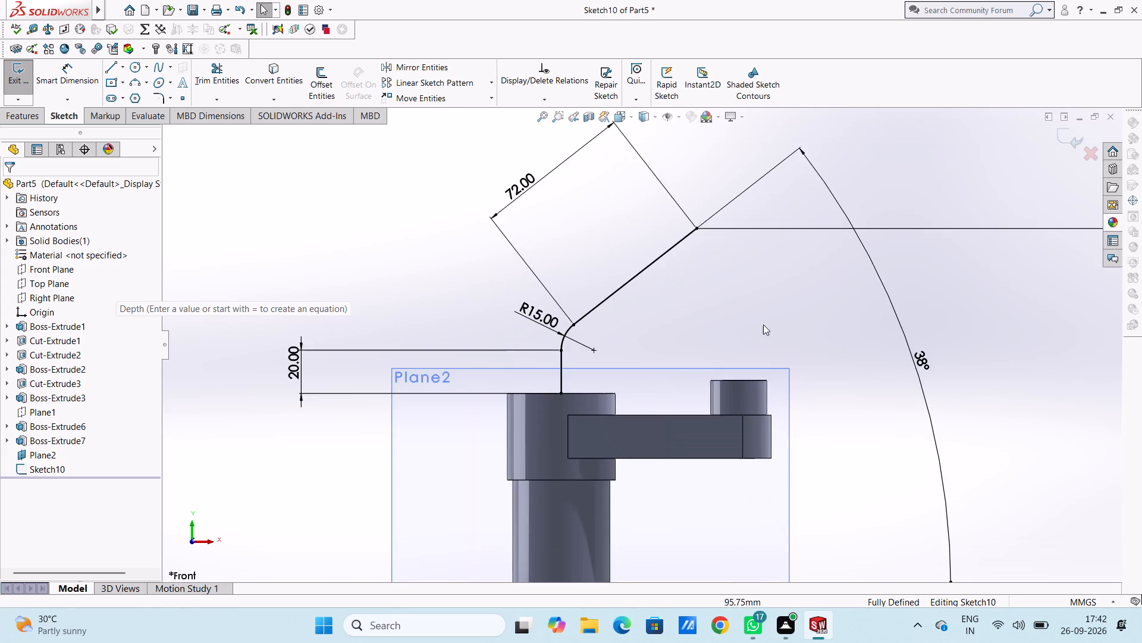
pyautogui.scroll(3, 763, 324)
pyautogui.scroll(-2, 636, 415)
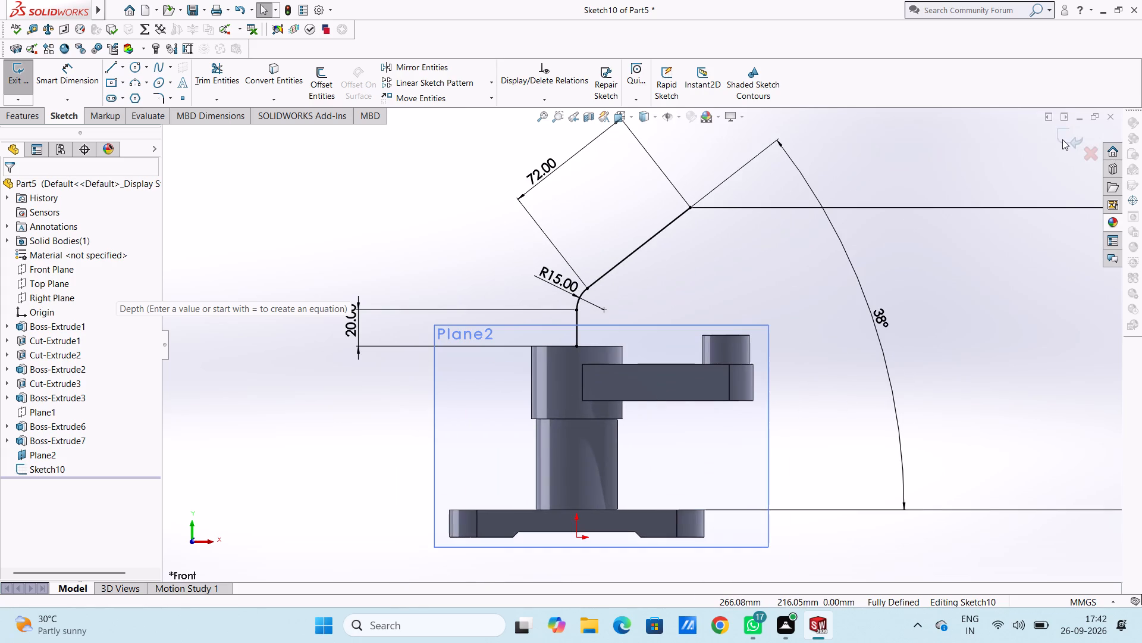
pyautogui.click(1063, 138)
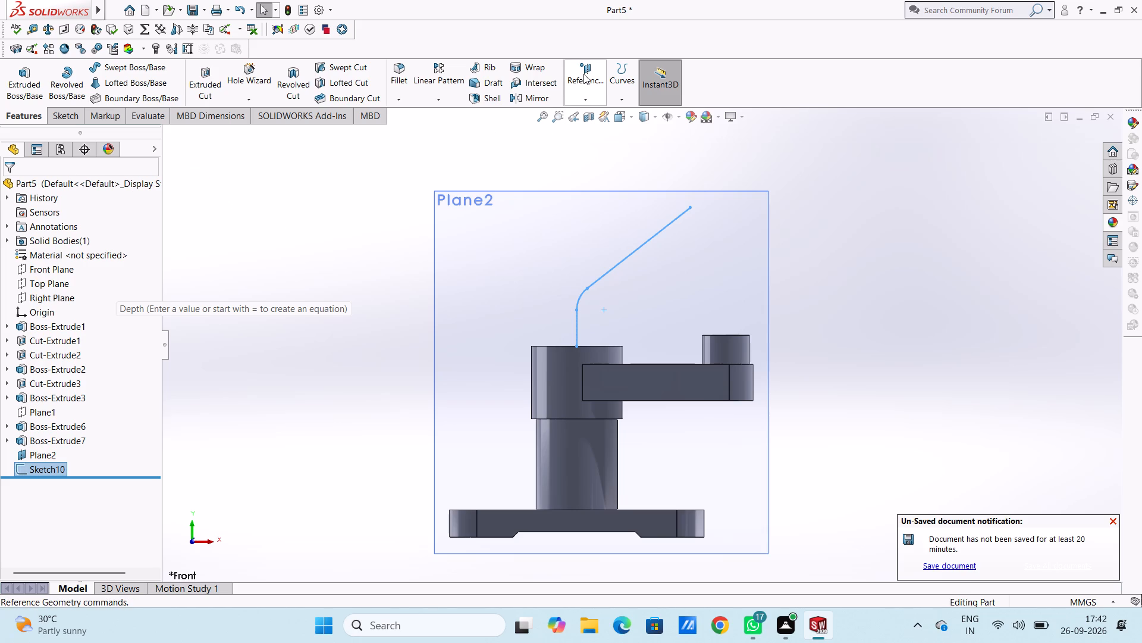
# Start a sketch on the boss's ring-shaped top face and draw a circle about 37 mm in diameter over the bore edge, centred on the origin.
pyautogui.hotkey('ctrl', '5')
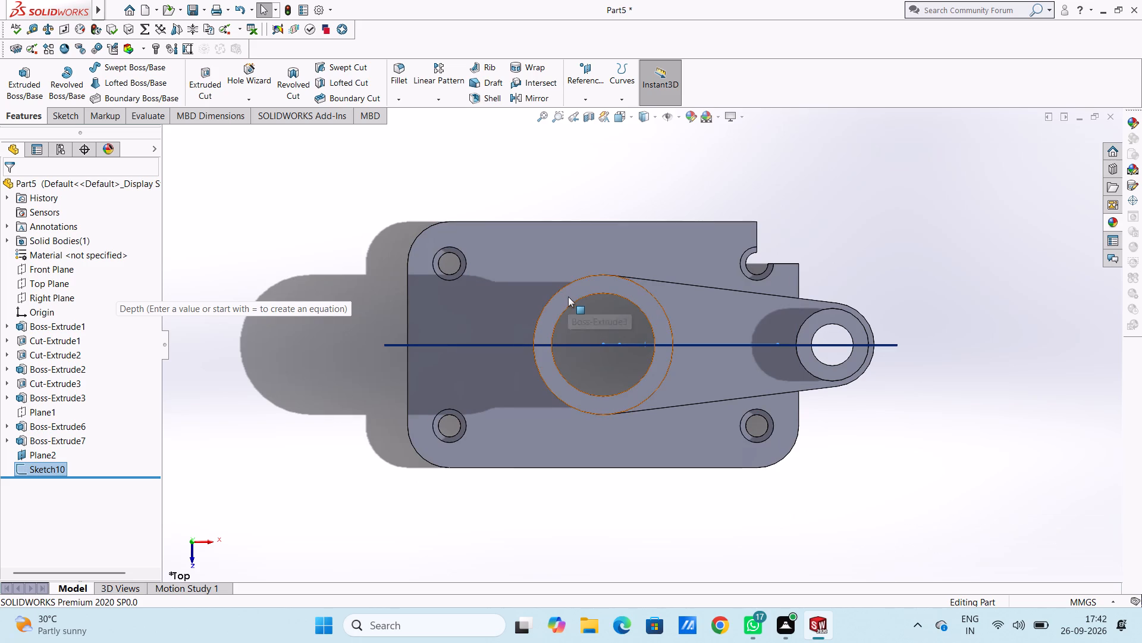
pyautogui.click(568, 296)
pyautogui.click(619, 264)
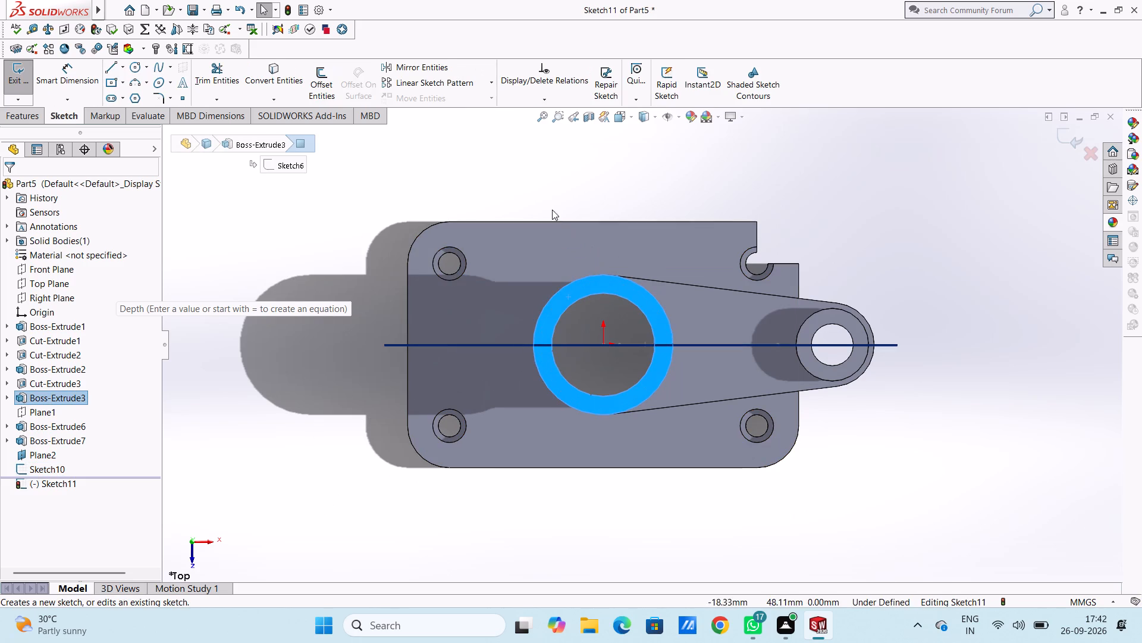
pyautogui.click(547, 196)
pyautogui.click(136, 67)
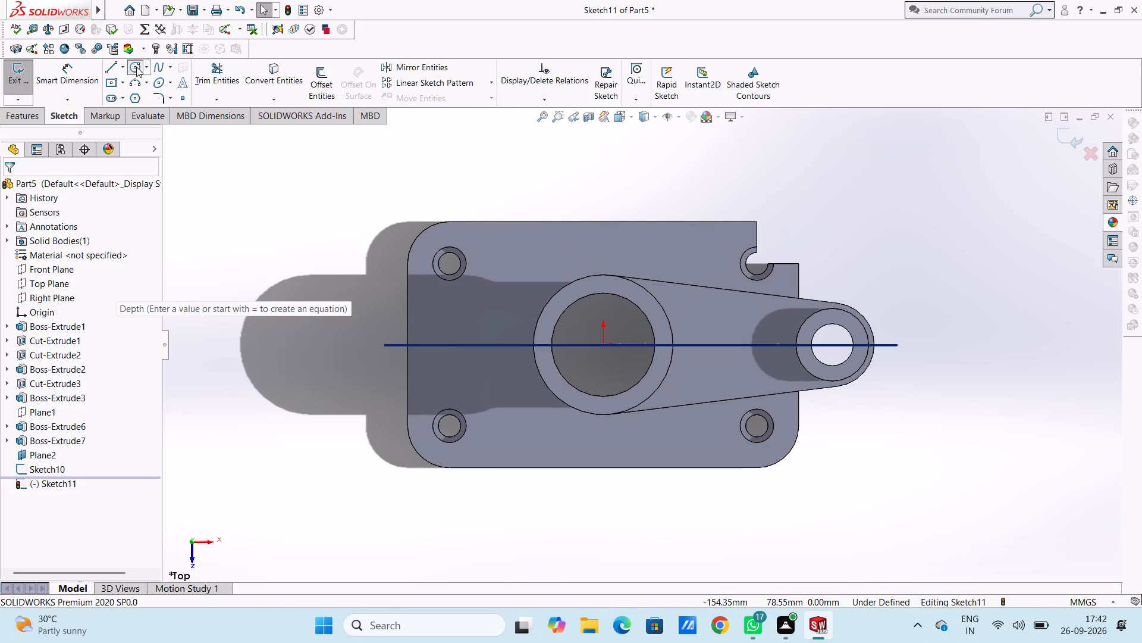
pyautogui.click(603, 344)
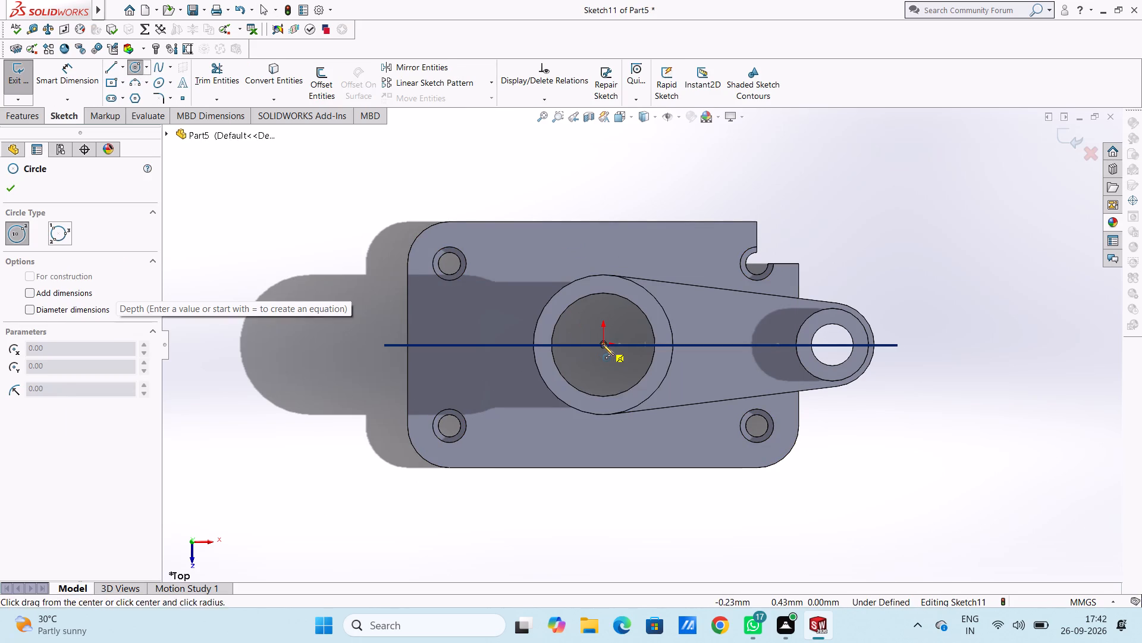
pyautogui.click(627, 391)
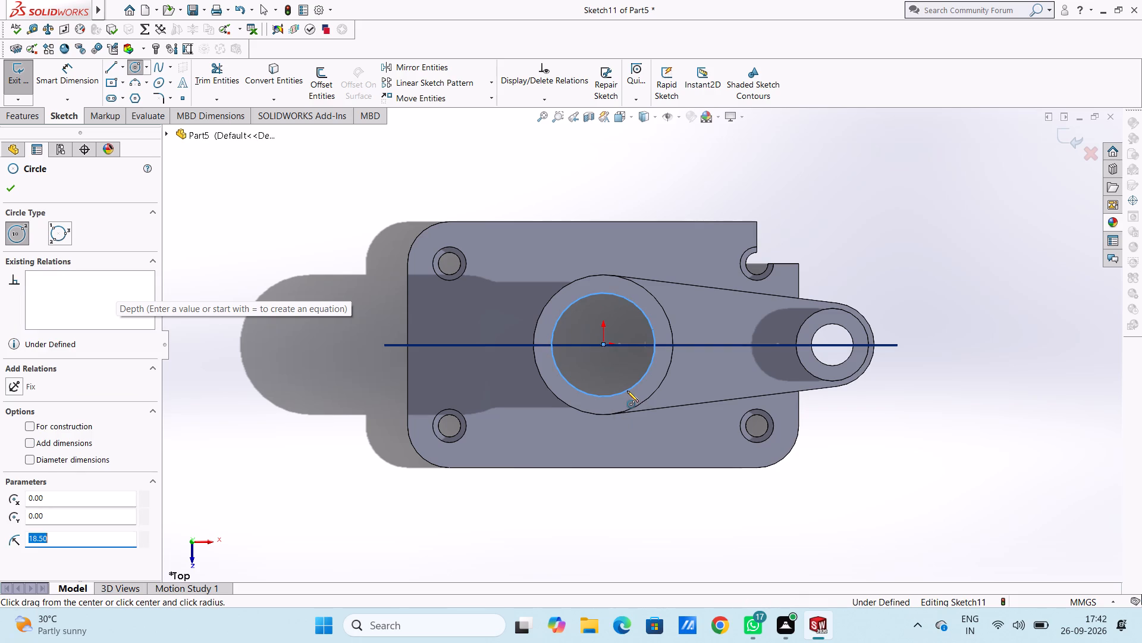
pyautogui.press('Escape')
pyautogui.press('Escape')
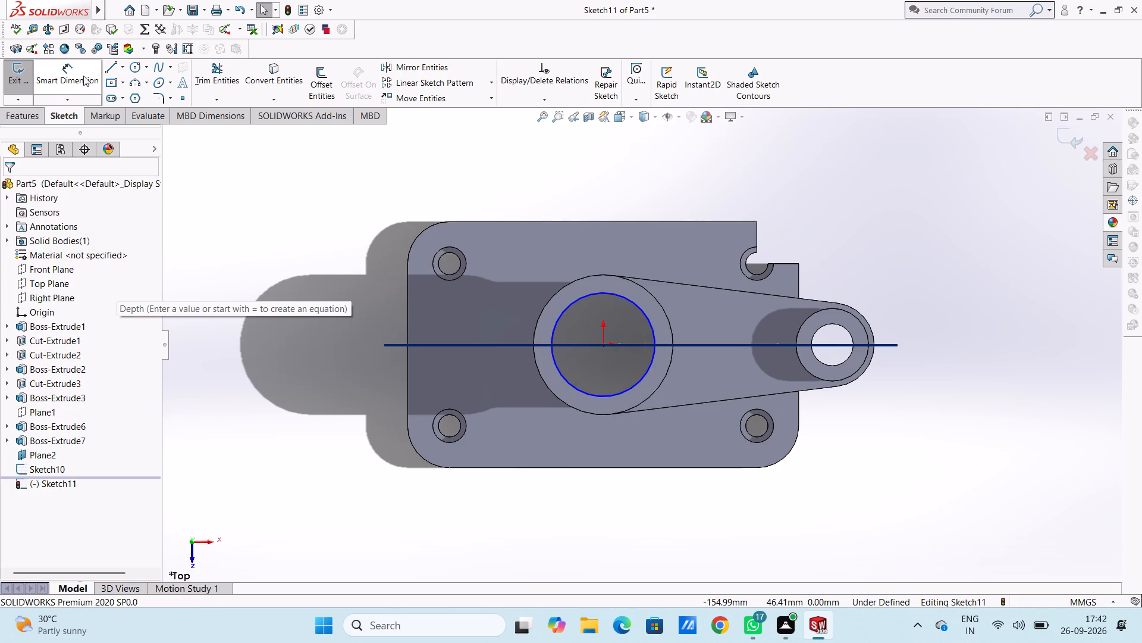
# Add a diameter dimension to the new circle on the boss's top face.
pyautogui.click(80, 71)
pyautogui.click(586, 391)
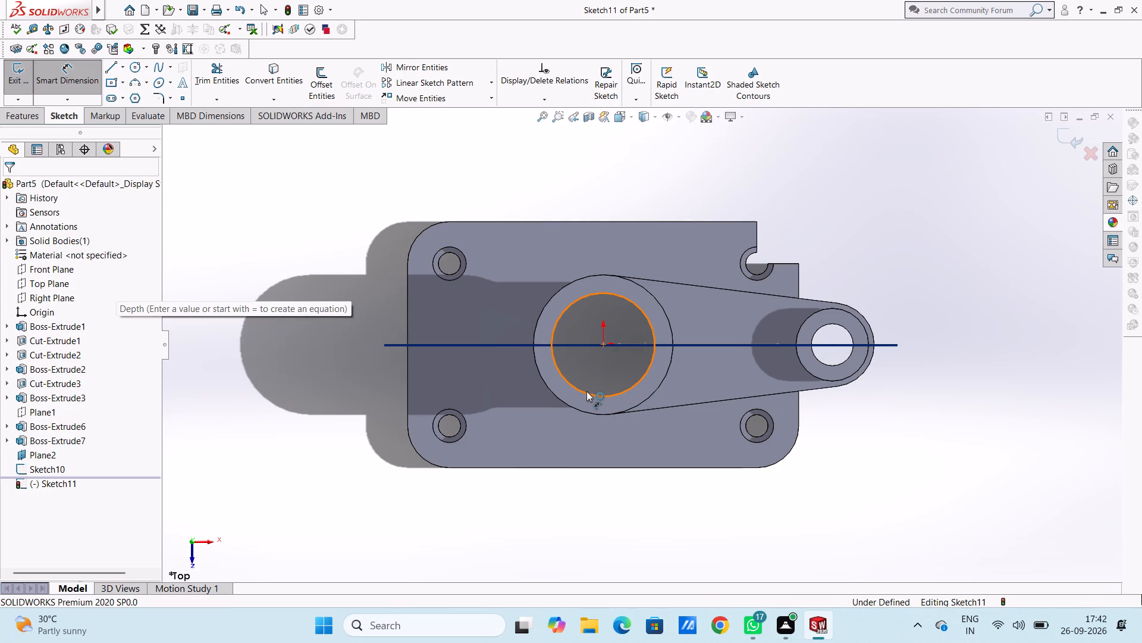
pyautogui.click(298, 545)
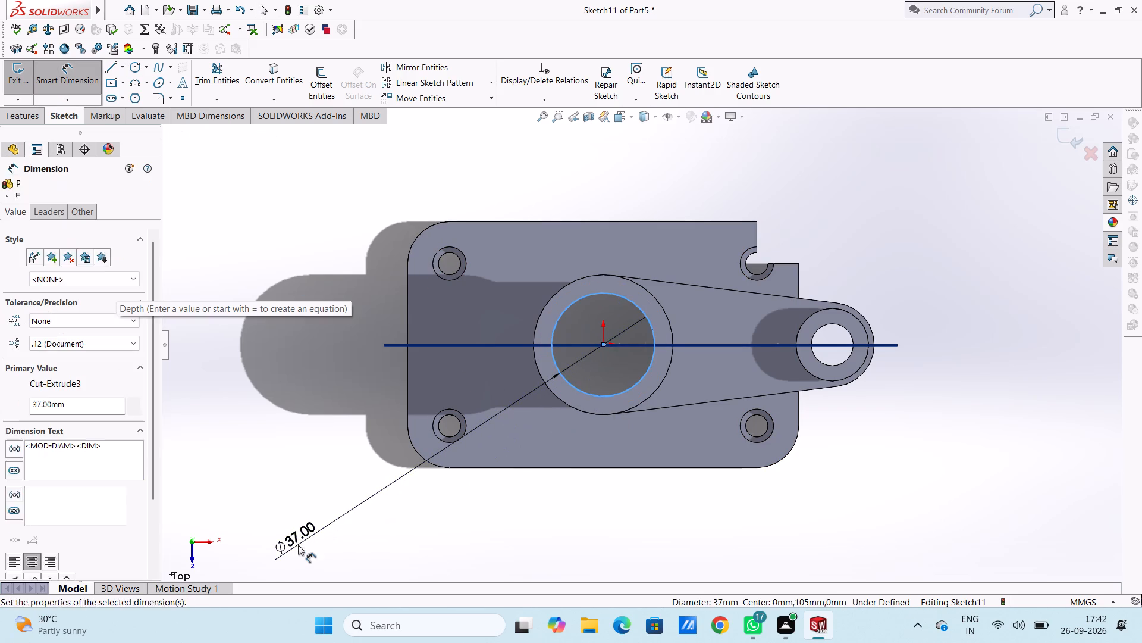
pyautogui.click(250, 526)
pyautogui.click(260, 486)
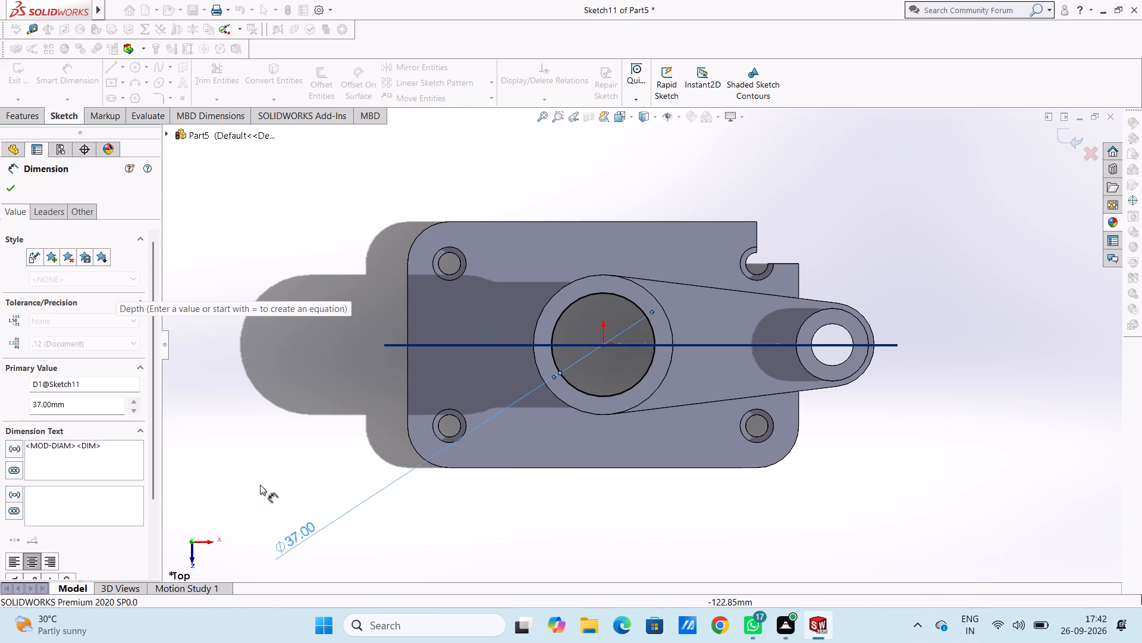
pyautogui.press('Escape')
pyautogui.press('Escape')
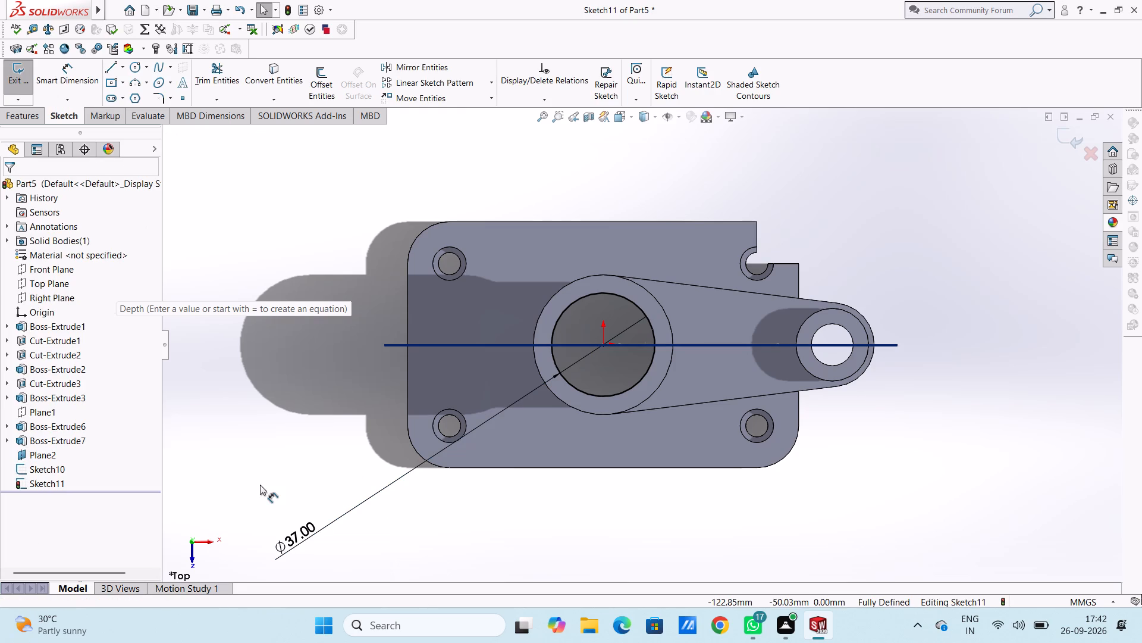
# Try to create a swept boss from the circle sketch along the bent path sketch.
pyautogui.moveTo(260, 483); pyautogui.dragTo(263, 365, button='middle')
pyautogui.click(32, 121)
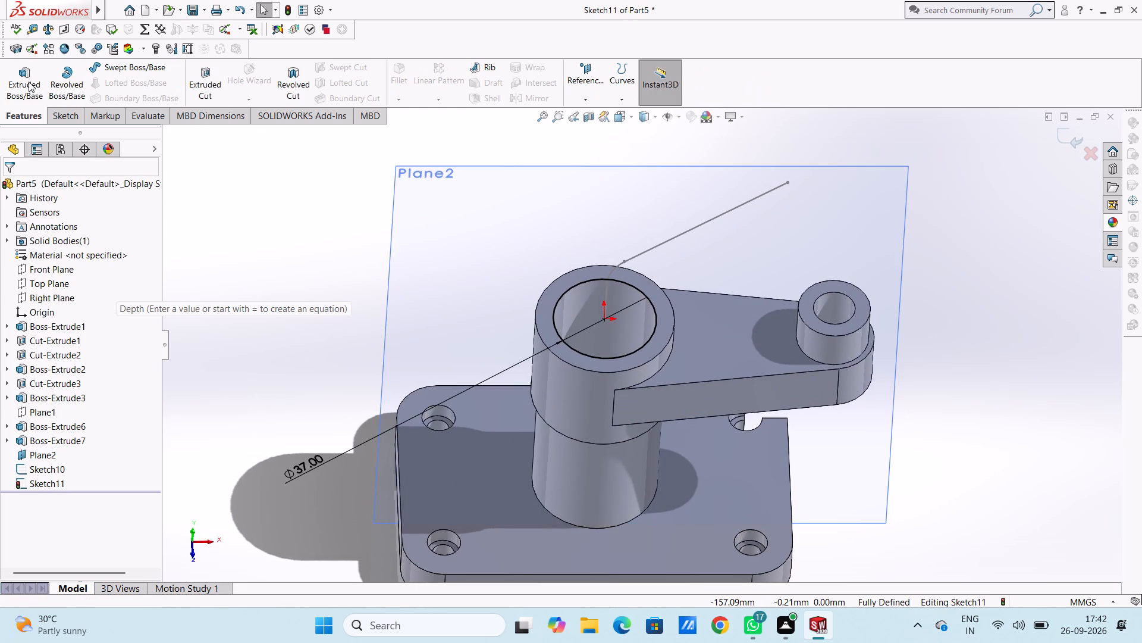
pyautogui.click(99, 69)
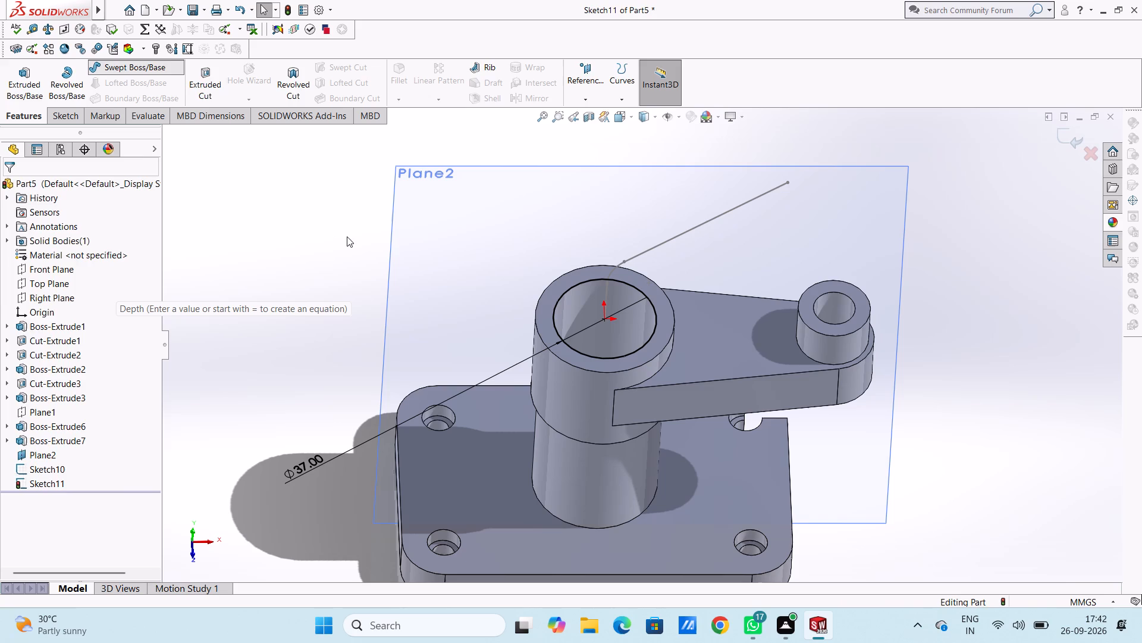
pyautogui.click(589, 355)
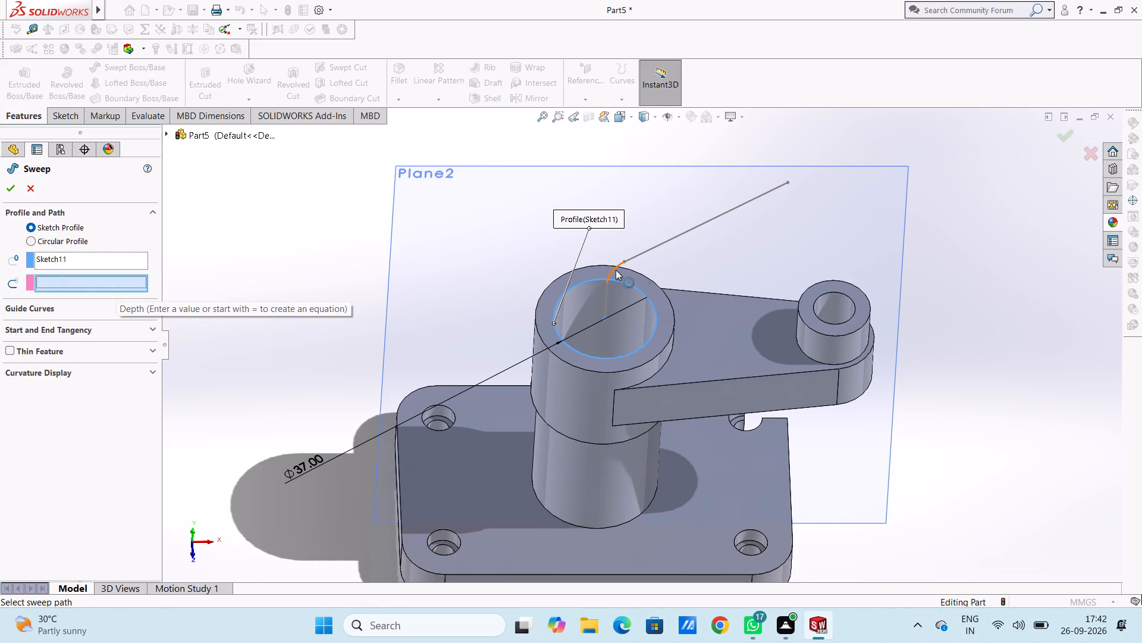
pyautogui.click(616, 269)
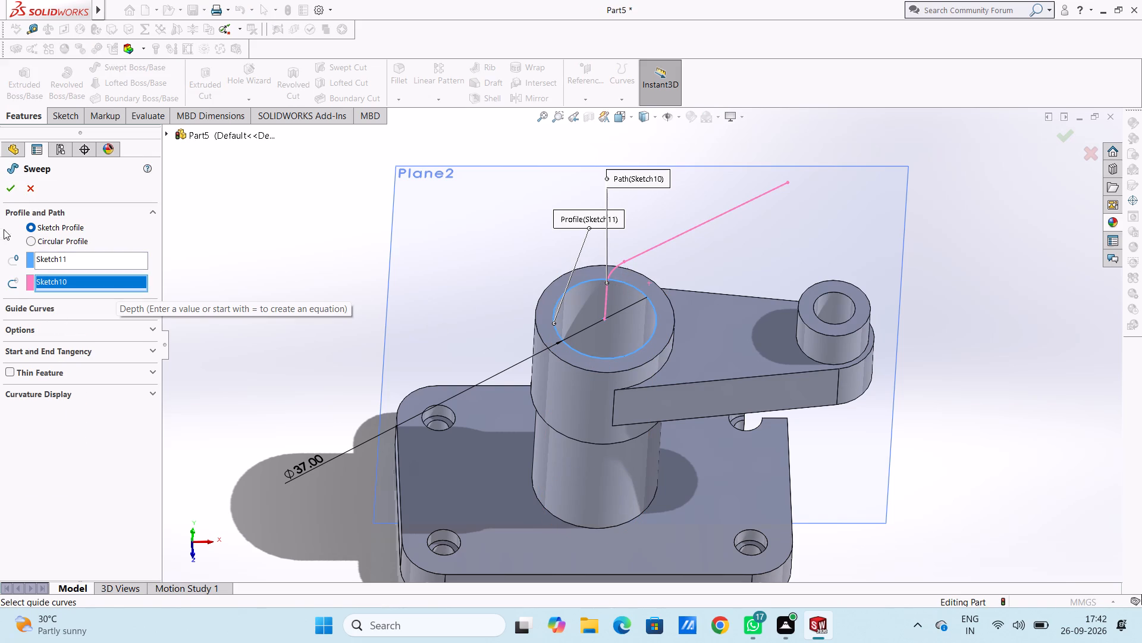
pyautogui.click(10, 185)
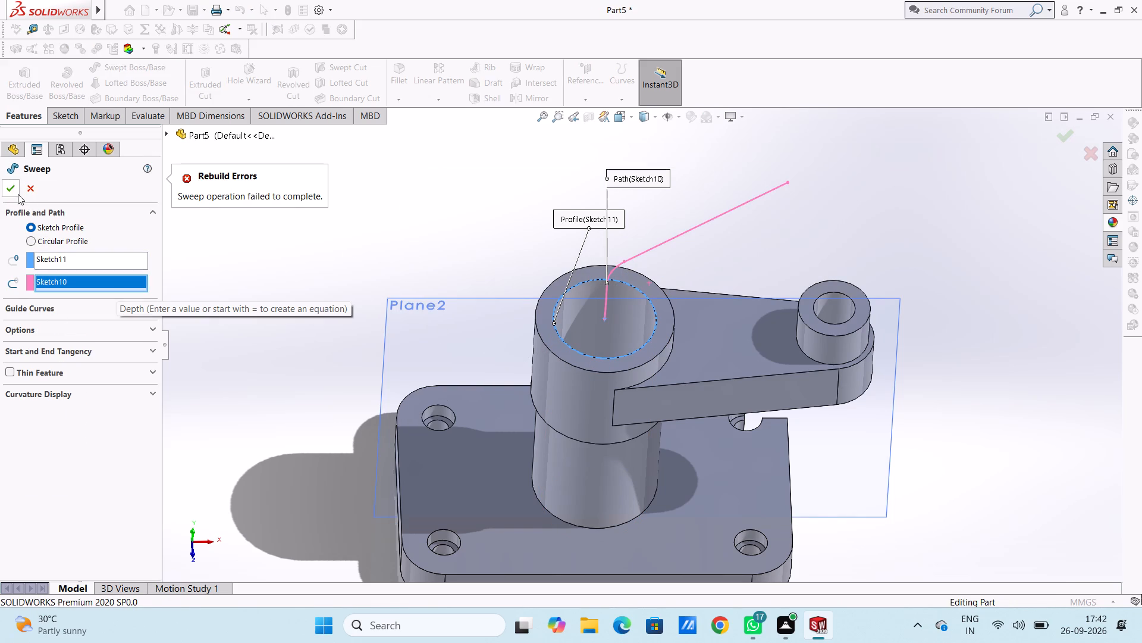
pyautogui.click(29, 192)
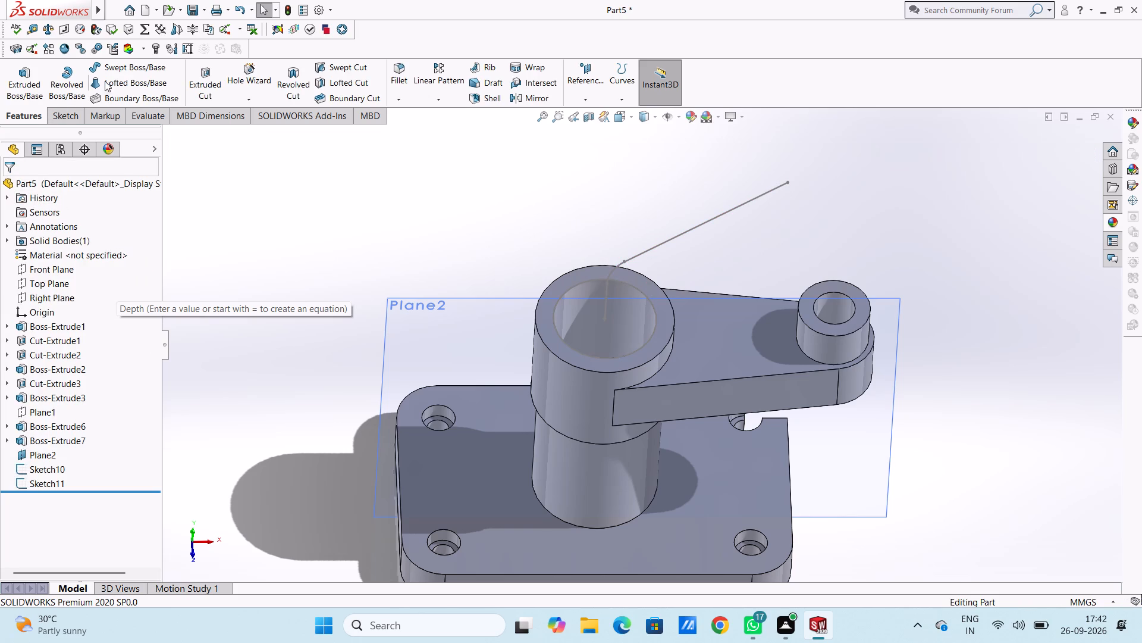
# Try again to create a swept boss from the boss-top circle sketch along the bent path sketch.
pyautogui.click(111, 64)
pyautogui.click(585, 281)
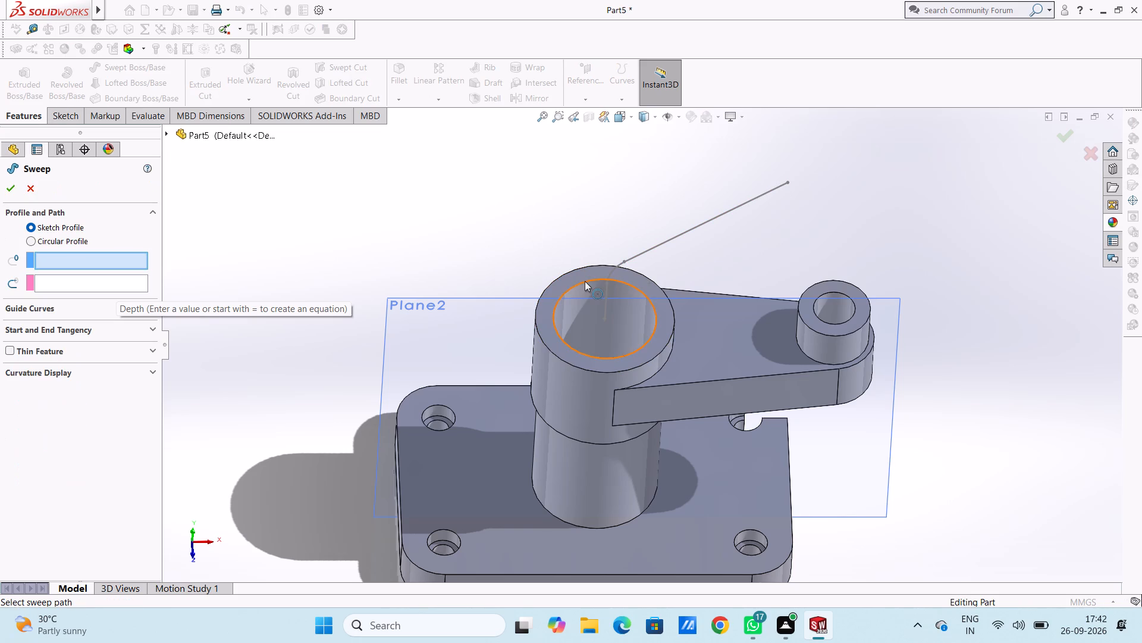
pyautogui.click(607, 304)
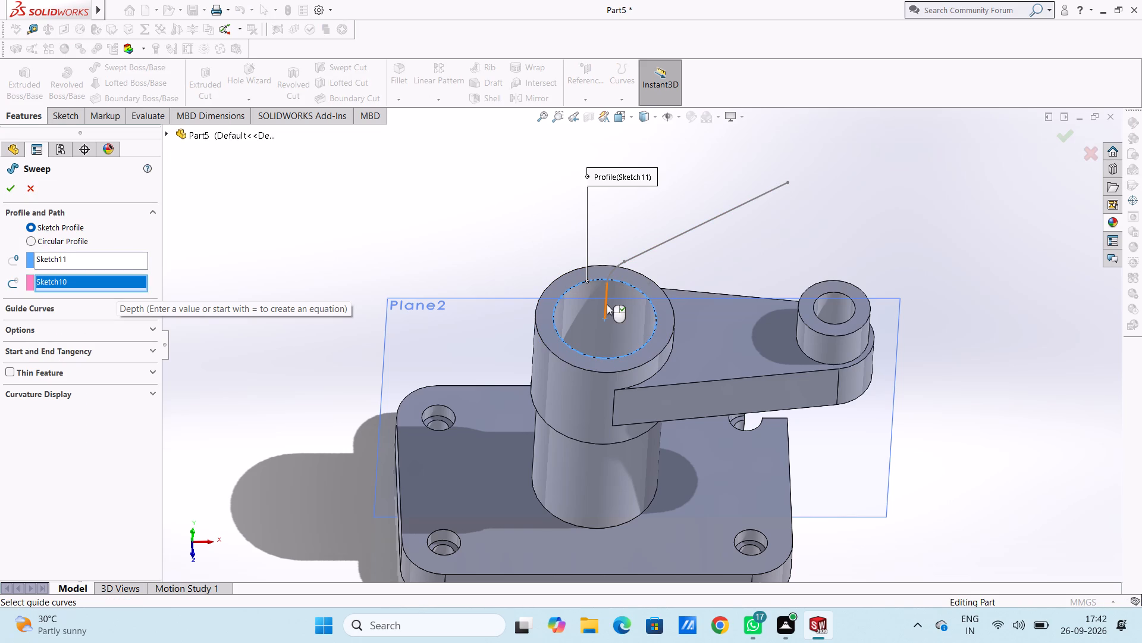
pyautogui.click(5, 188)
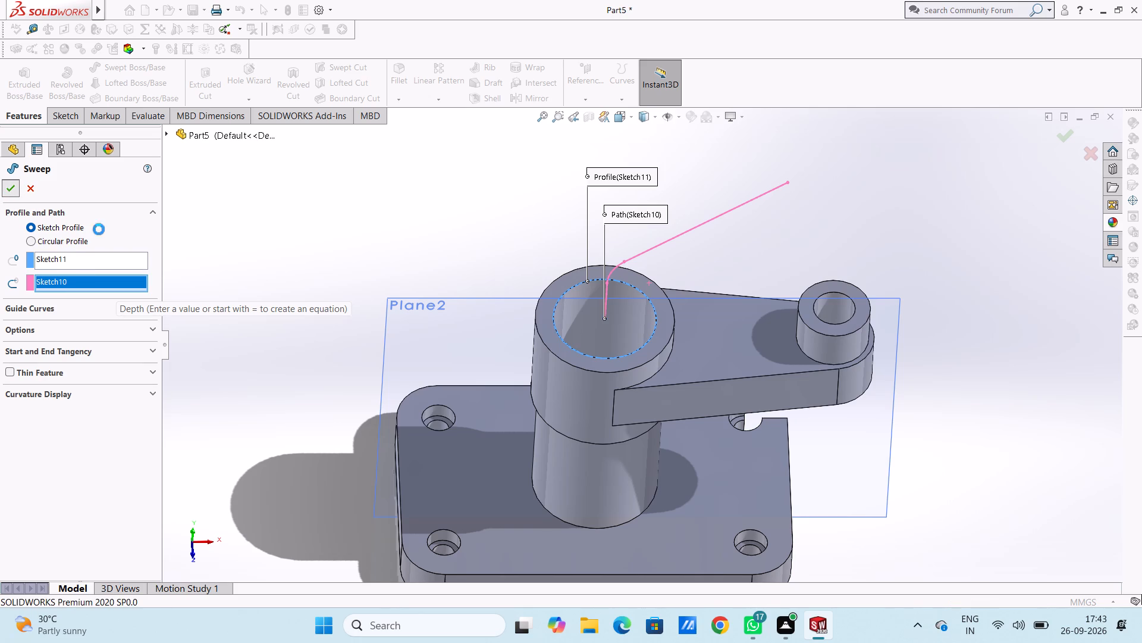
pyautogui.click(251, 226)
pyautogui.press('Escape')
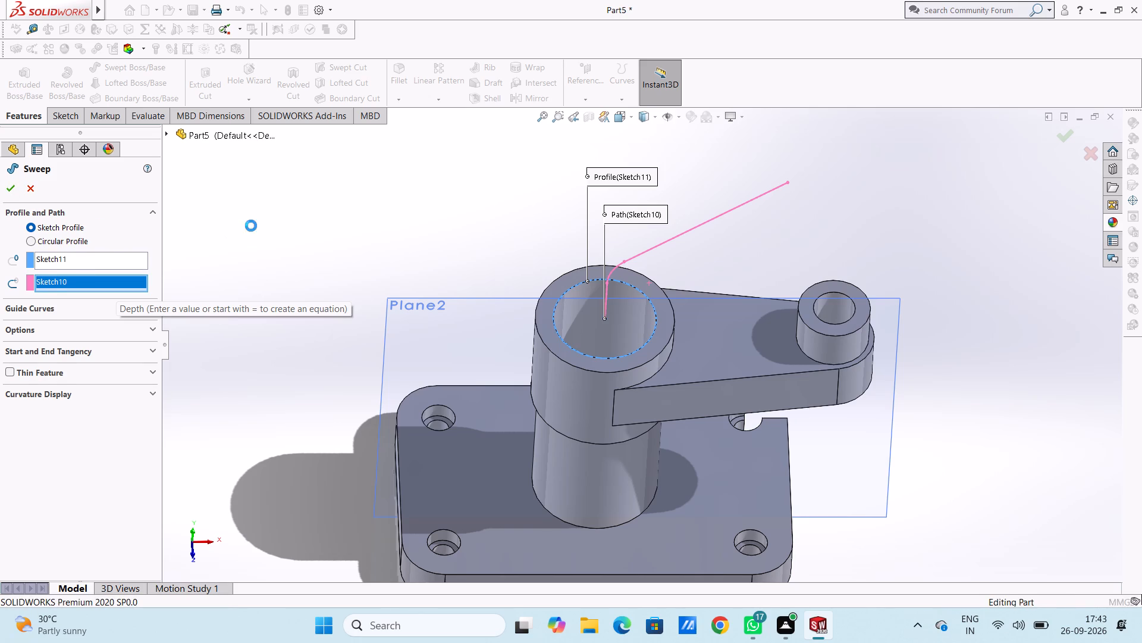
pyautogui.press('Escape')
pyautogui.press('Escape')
# Undo back into the circle sketch on the boss's top face and set the circle's diameter to 30 mm.
pyautogui.moveTo(270, 263); pyautogui.dragTo(272, 220, button='middle')
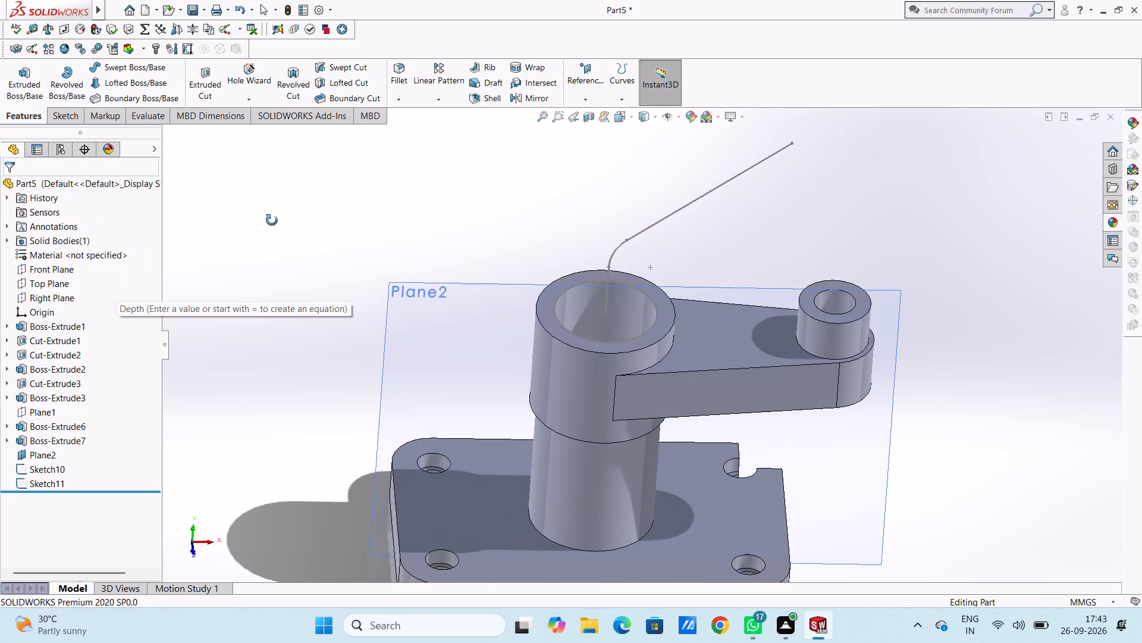
pyautogui.moveTo(272, 220); pyautogui.dragTo(266, 220, button='middle')
pyautogui.scroll(2, 300, 244)
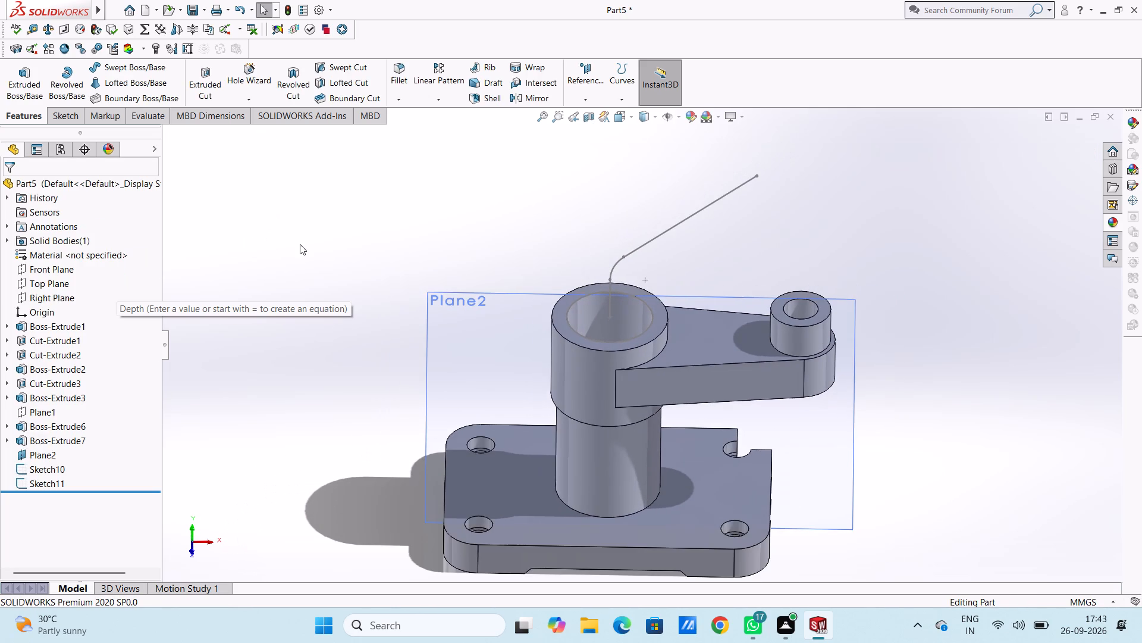
pyautogui.moveTo(334, 276); pyautogui.dragTo(340, 269, button='middle')
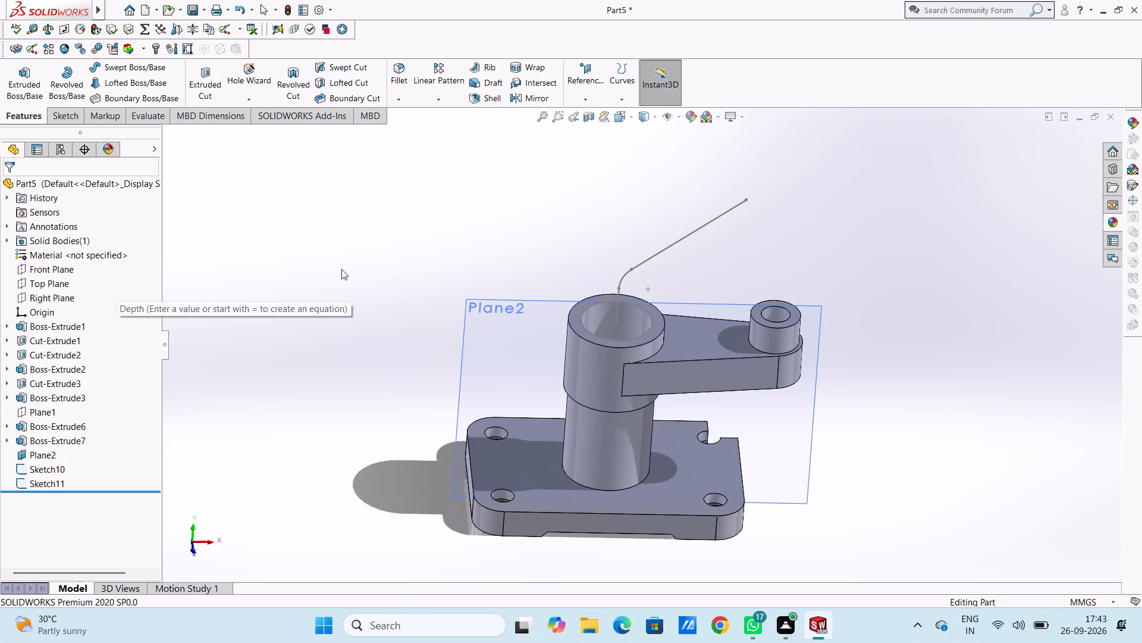
pyautogui.hotkey('ctrl', 'z')
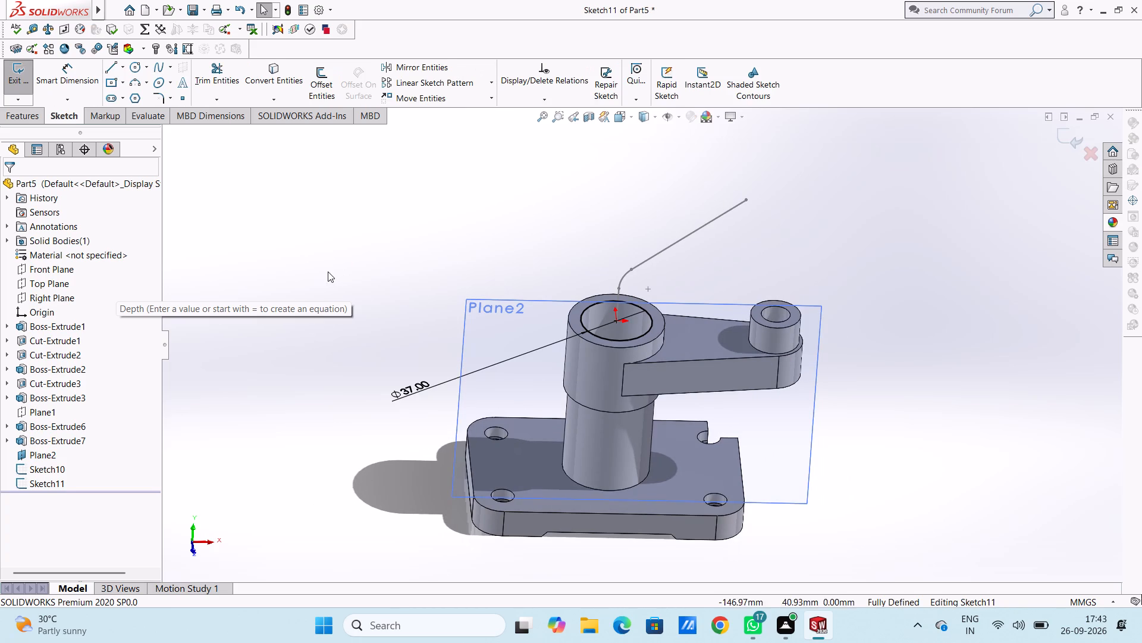
pyautogui.click(401, 394)
pyautogui.click(401, 394)
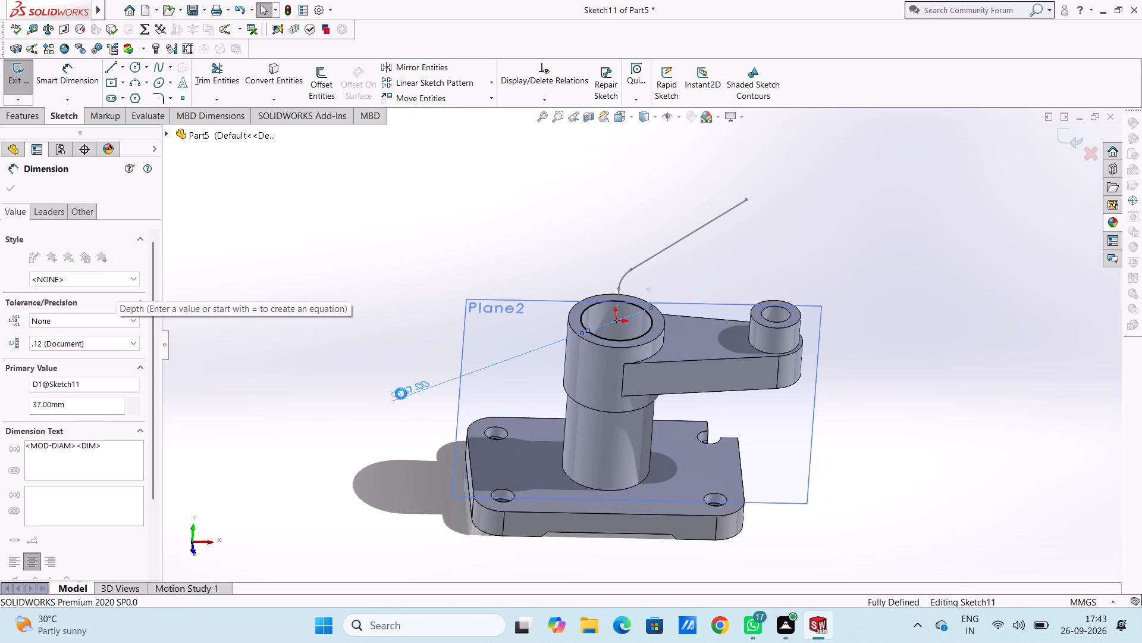
pyautogui.write('30')
pyautogui.press('Return')
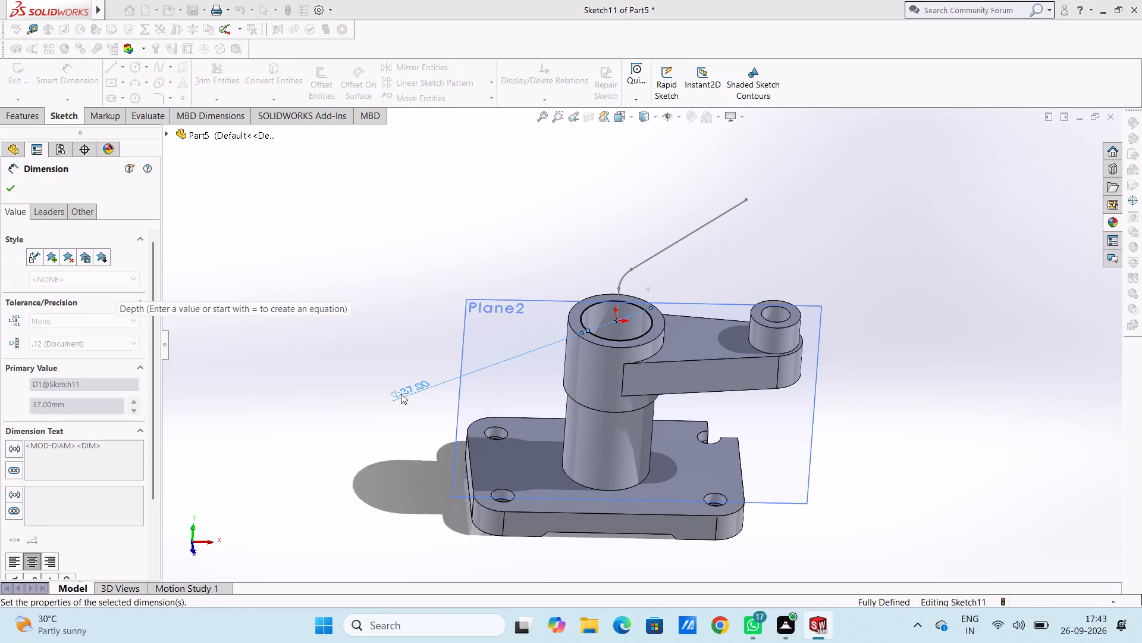
pyautogui.click(325, 413)
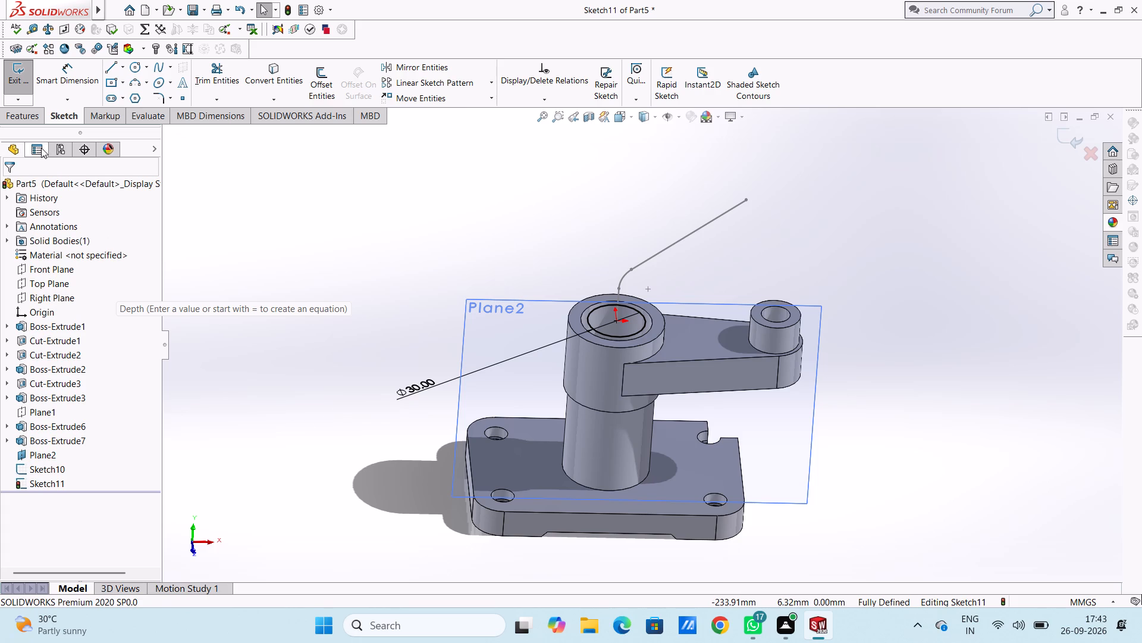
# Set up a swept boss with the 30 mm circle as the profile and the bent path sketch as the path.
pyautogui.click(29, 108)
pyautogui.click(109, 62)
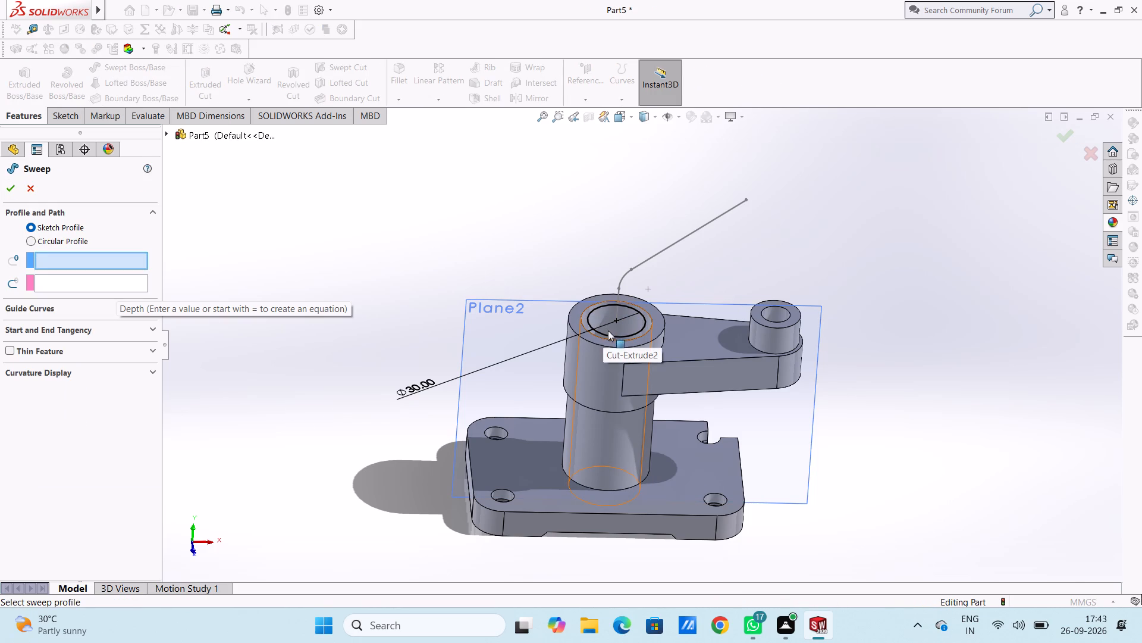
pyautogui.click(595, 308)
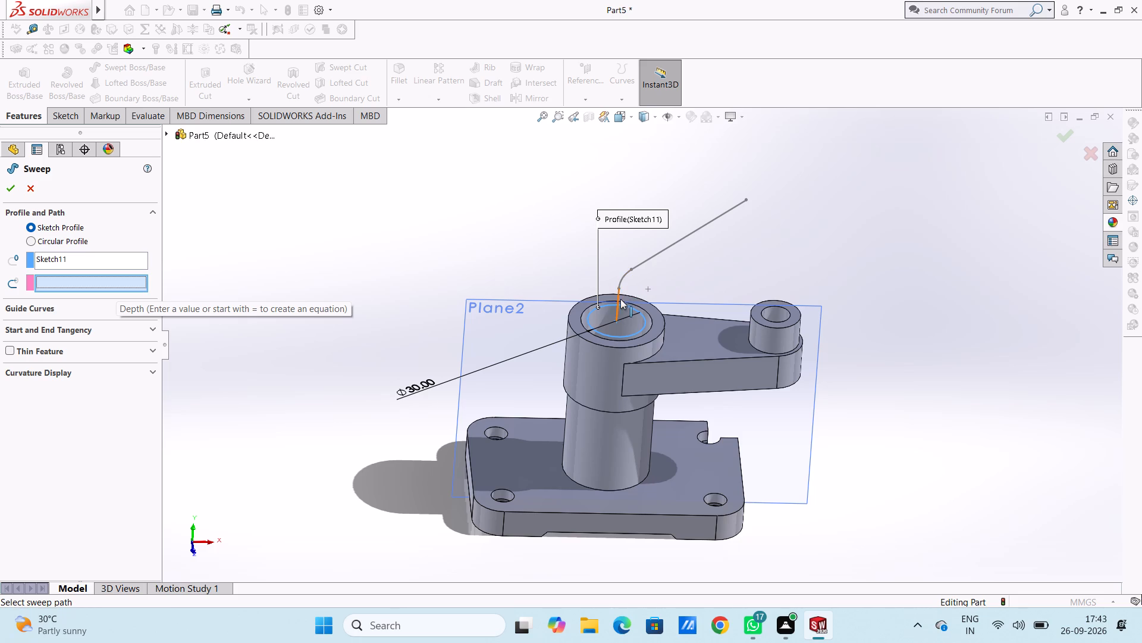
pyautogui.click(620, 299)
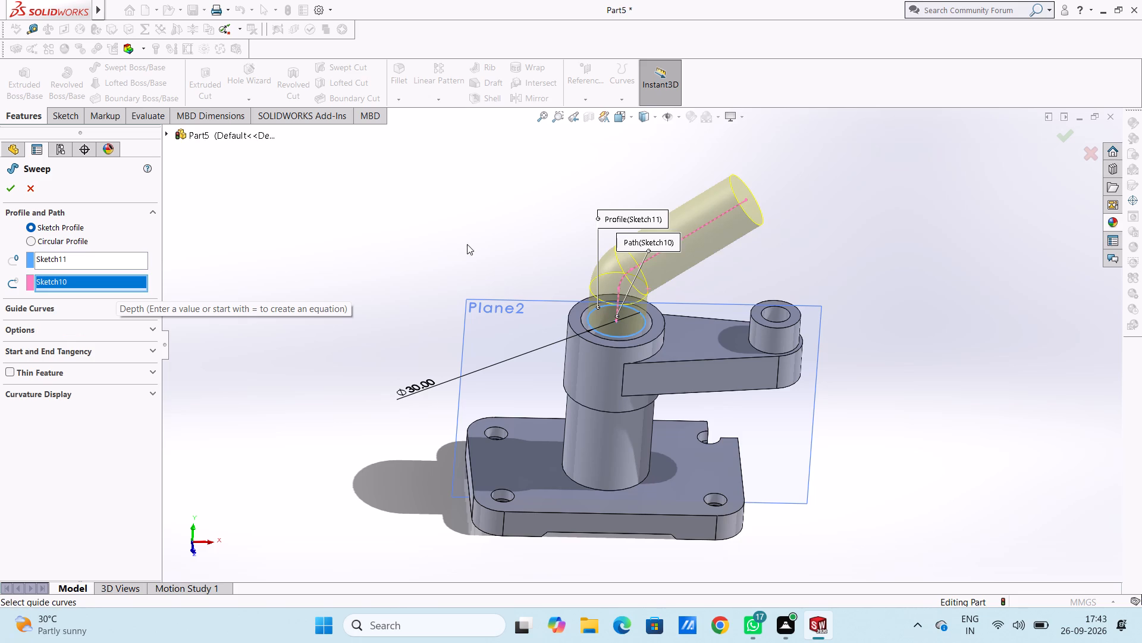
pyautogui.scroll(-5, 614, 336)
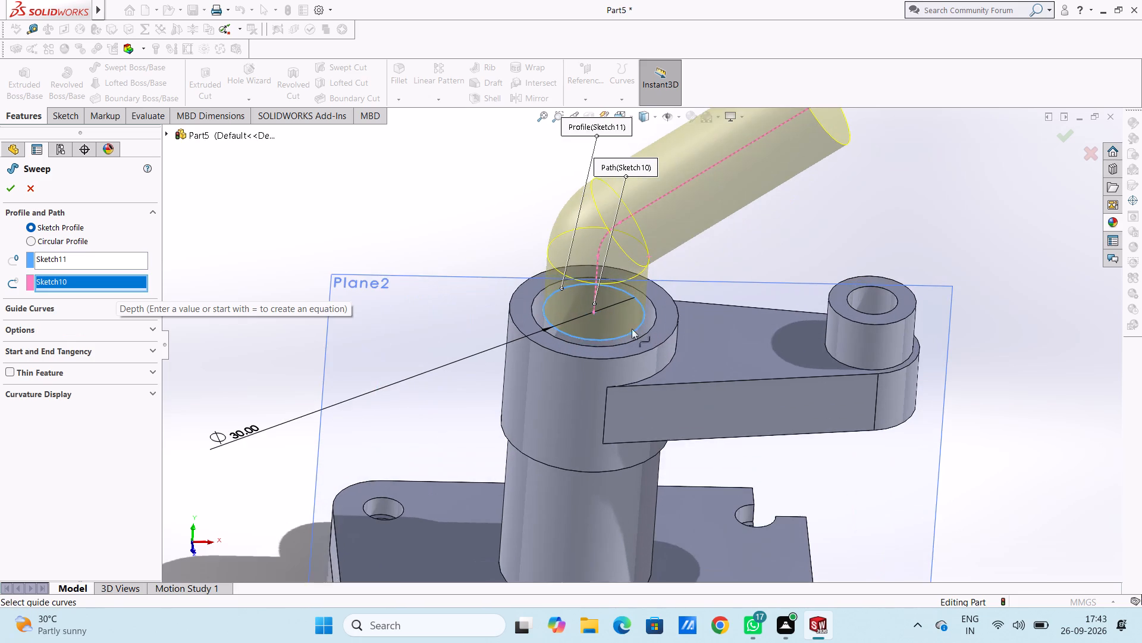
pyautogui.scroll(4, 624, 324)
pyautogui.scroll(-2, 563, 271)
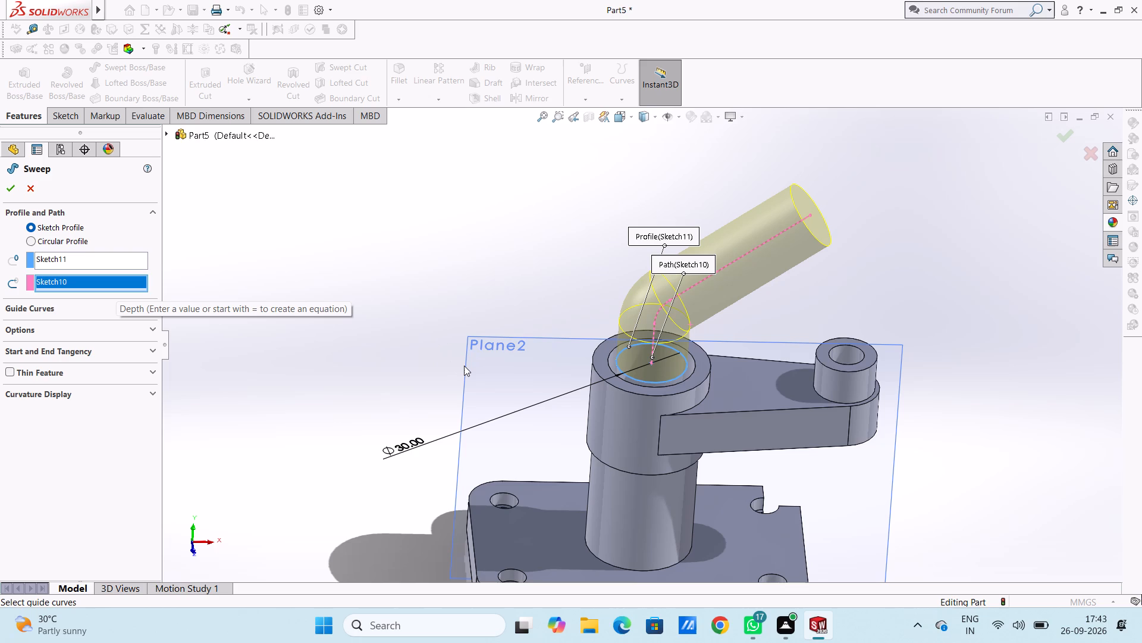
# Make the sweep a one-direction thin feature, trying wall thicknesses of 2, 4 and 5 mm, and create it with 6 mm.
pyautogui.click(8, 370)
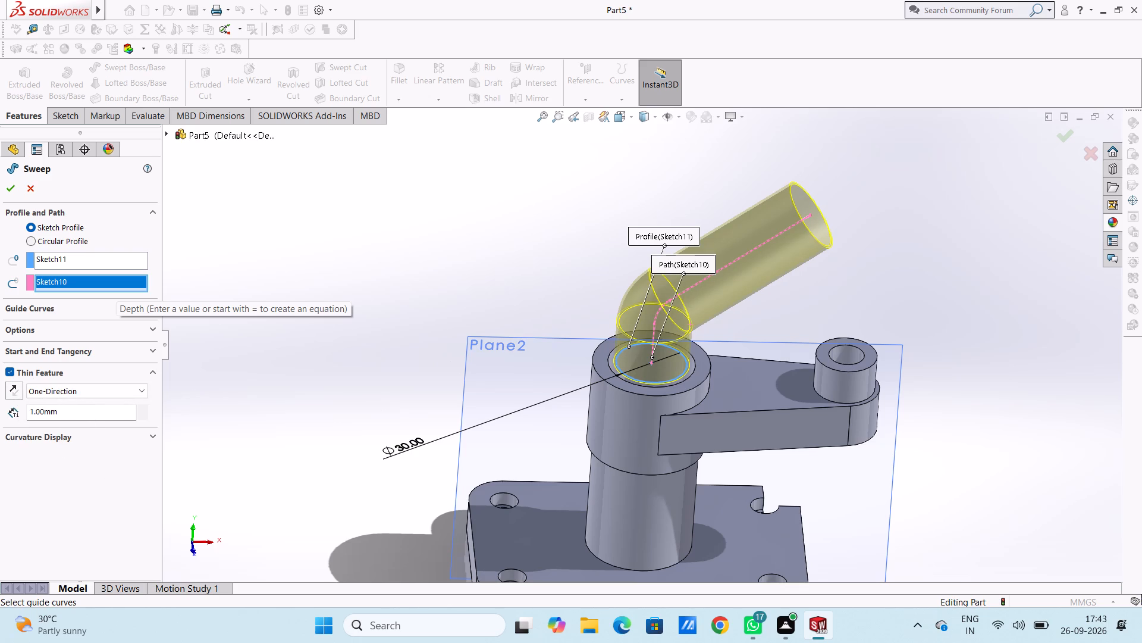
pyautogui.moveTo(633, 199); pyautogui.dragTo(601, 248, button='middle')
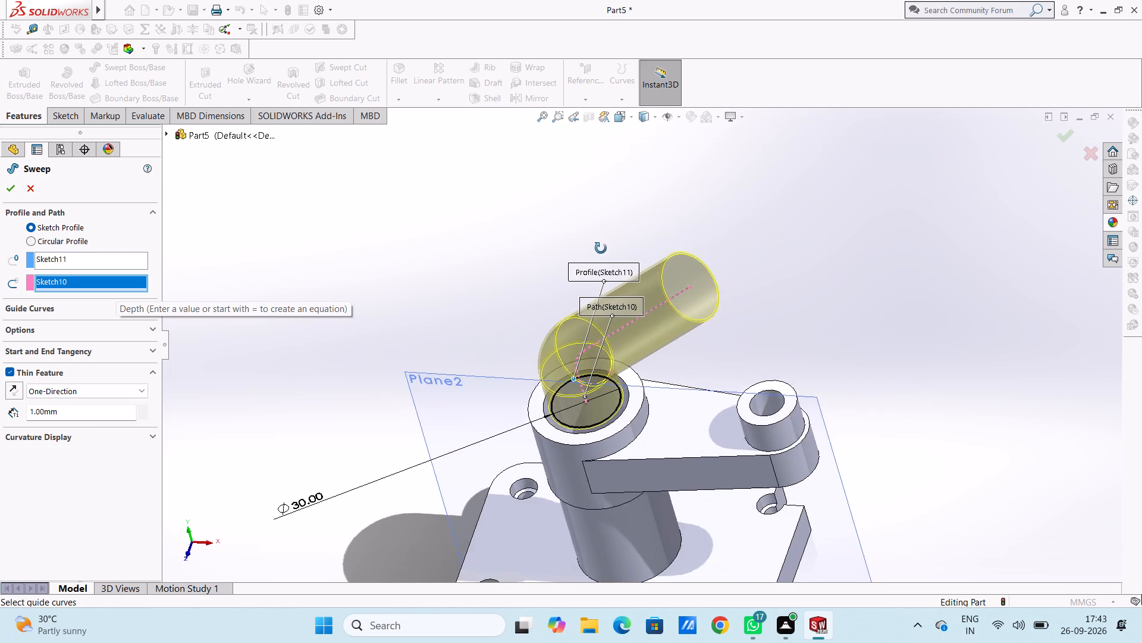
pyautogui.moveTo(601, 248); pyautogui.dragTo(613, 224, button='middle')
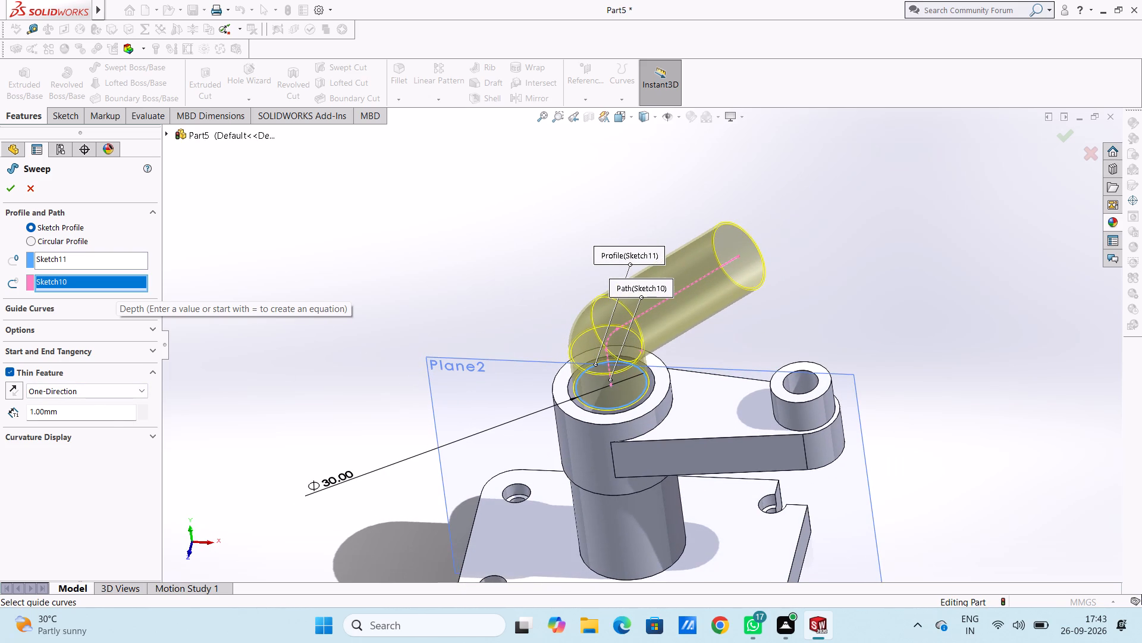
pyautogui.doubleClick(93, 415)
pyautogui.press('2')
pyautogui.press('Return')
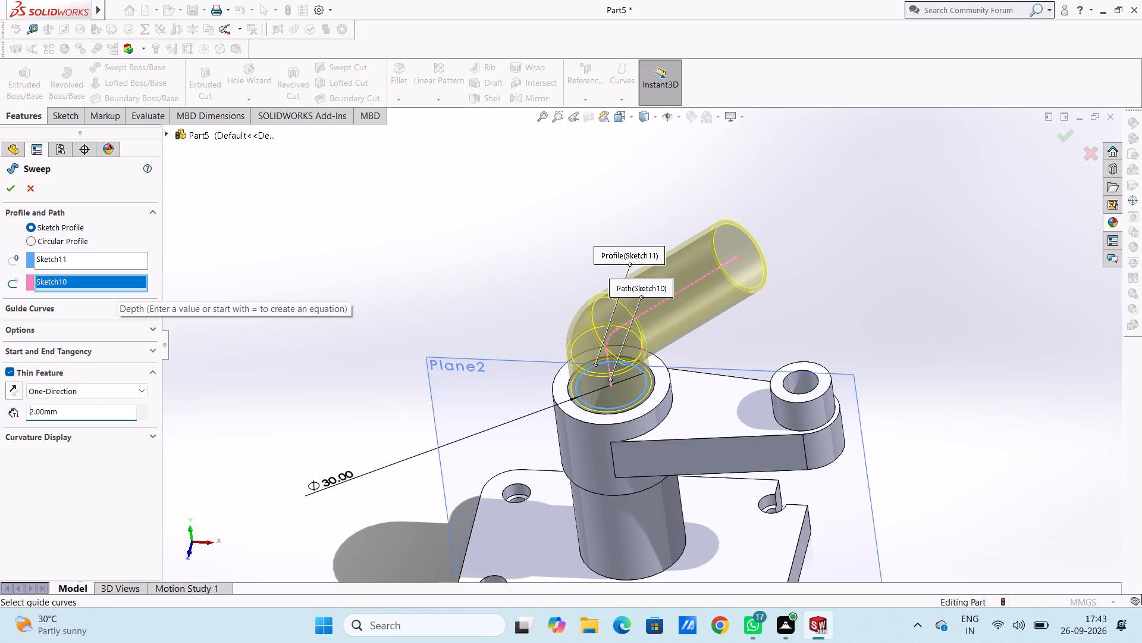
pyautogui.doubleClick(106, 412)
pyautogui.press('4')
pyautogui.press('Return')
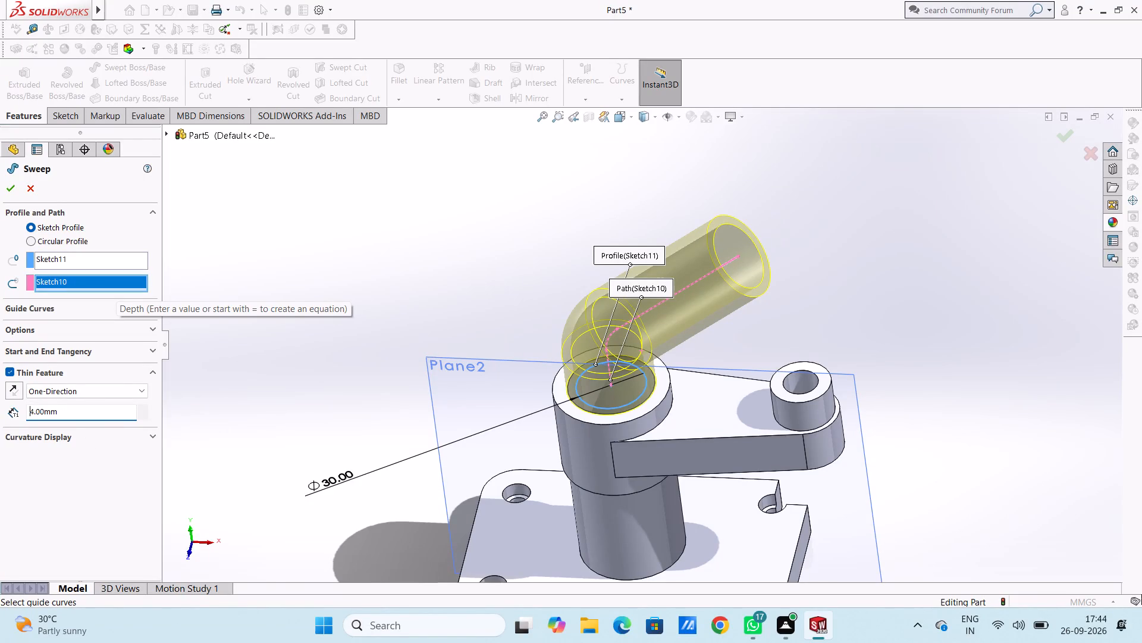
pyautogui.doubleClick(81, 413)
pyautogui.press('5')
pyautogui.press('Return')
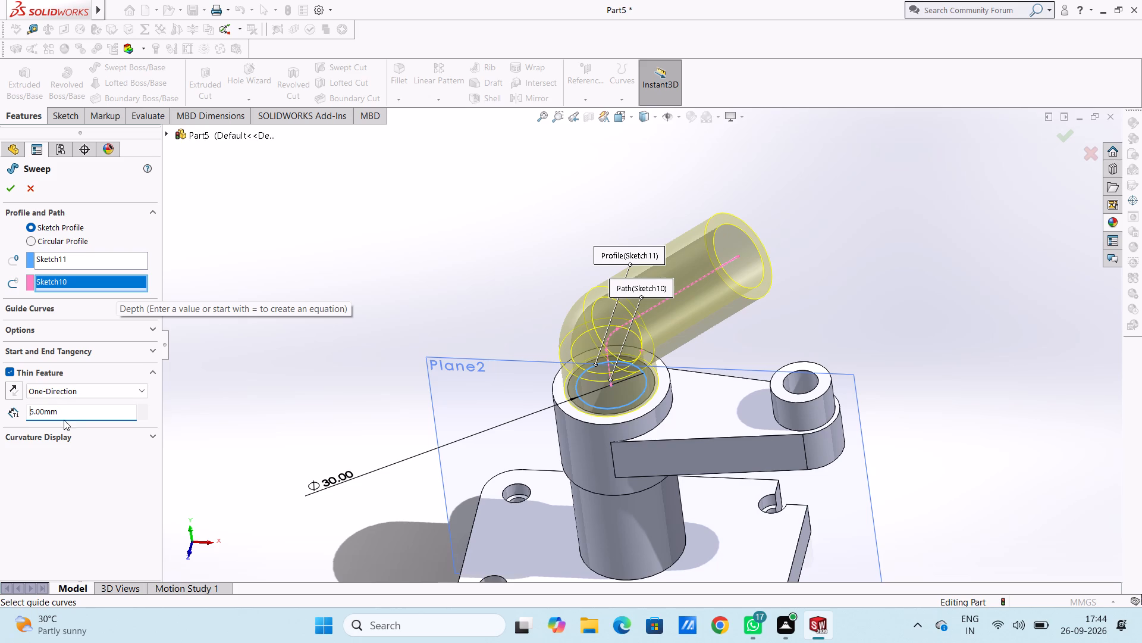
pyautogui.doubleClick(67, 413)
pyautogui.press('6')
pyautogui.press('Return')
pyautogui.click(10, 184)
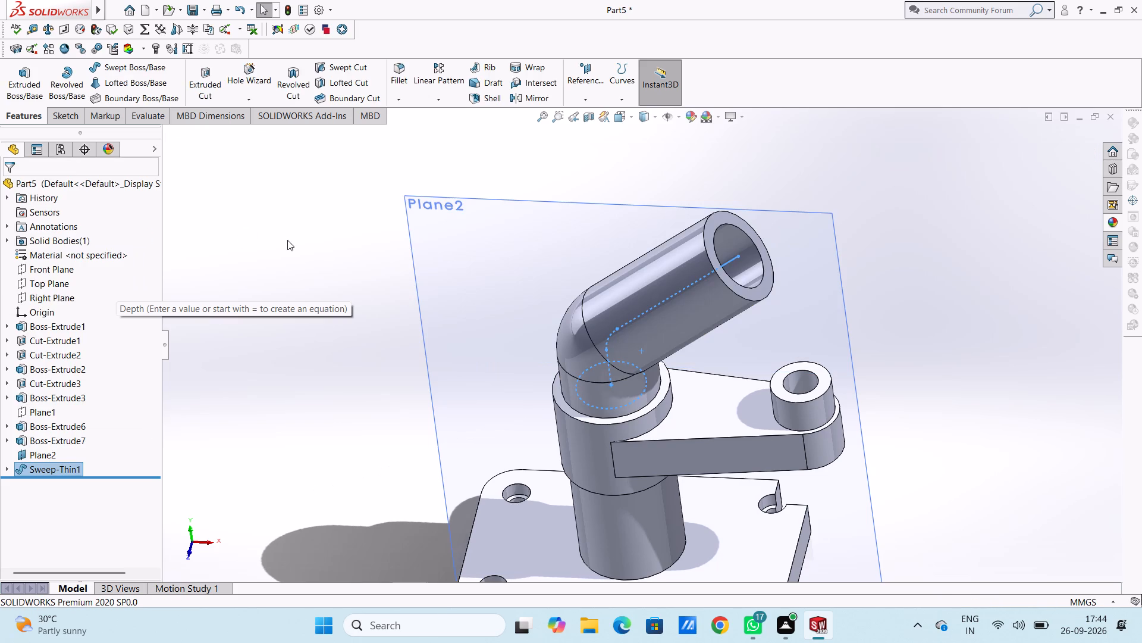
# Hide Plane2.
pyautogui.click(287, 239)
pyautogui.moveTo(299, 283); pyautogui.dragTo(327, 193, button='middle')
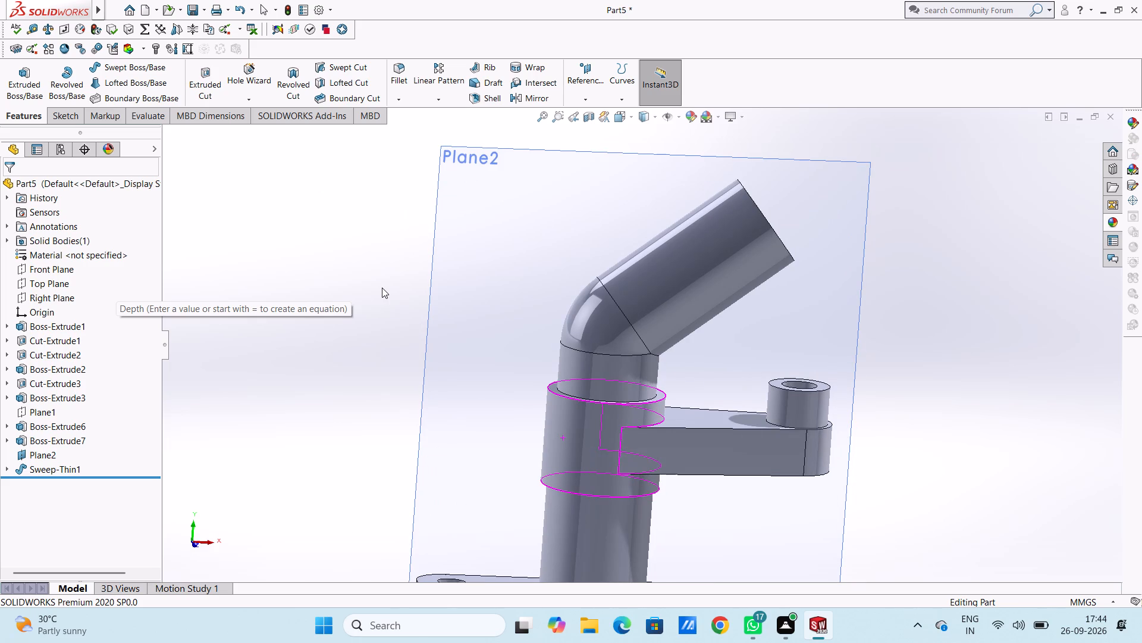
pyautogui.scroll(3, 327, 321)
pyautogui.click(45, 454)
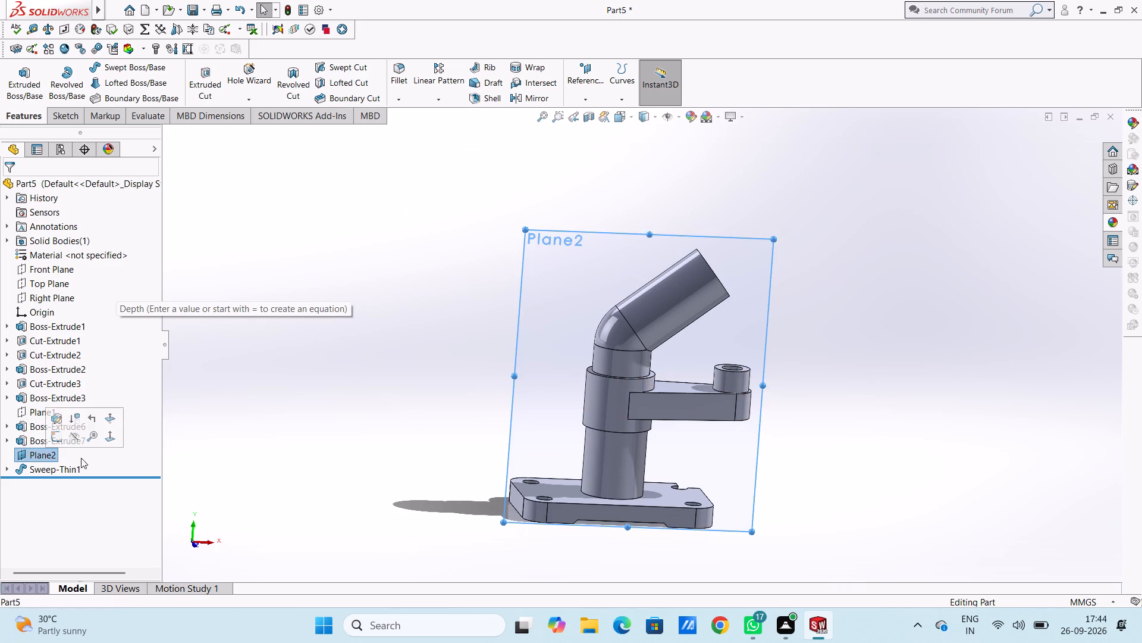
pyautogui.click(73, 436)
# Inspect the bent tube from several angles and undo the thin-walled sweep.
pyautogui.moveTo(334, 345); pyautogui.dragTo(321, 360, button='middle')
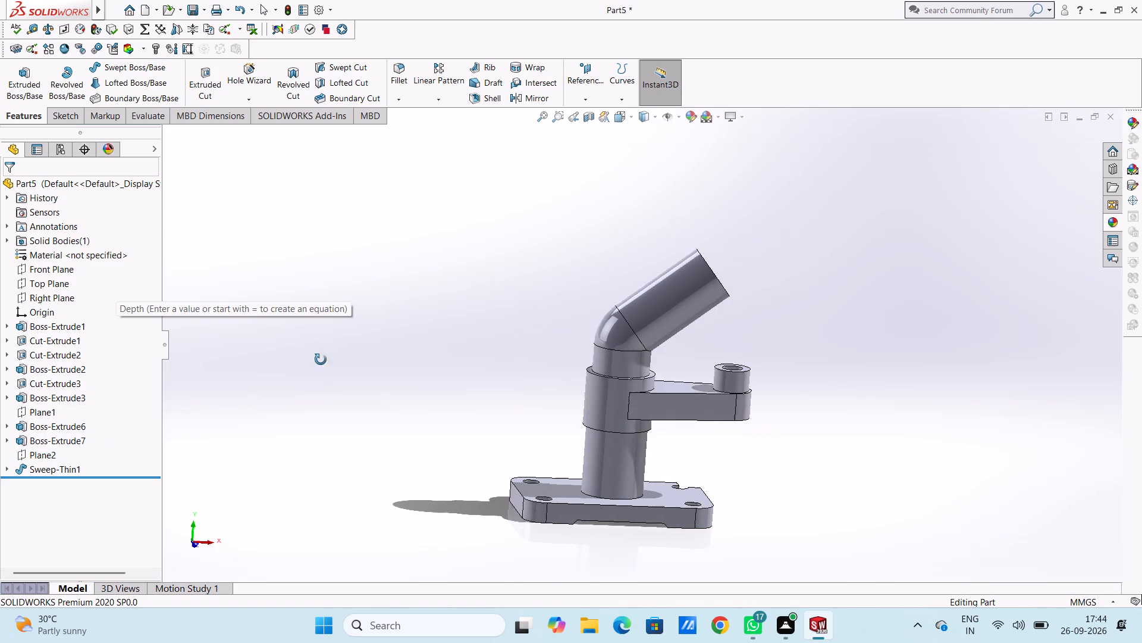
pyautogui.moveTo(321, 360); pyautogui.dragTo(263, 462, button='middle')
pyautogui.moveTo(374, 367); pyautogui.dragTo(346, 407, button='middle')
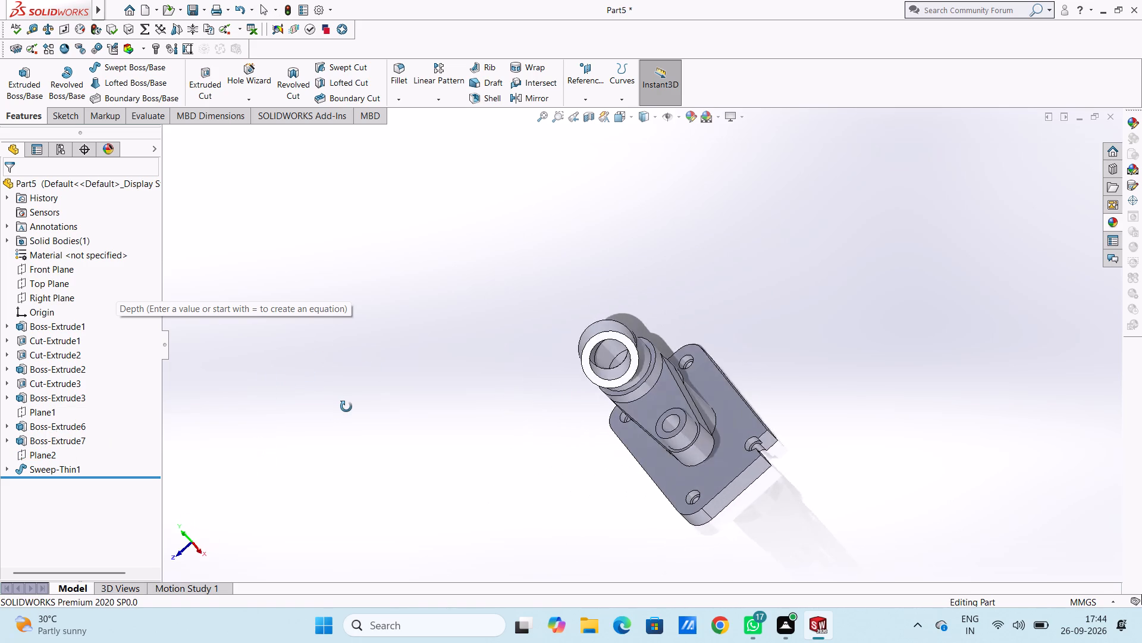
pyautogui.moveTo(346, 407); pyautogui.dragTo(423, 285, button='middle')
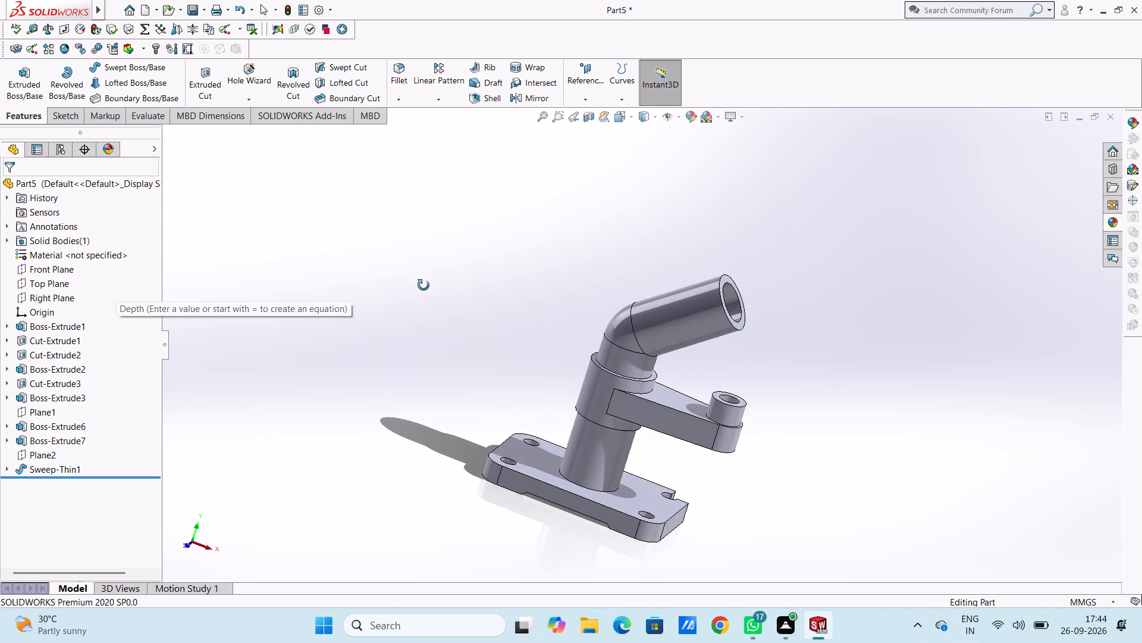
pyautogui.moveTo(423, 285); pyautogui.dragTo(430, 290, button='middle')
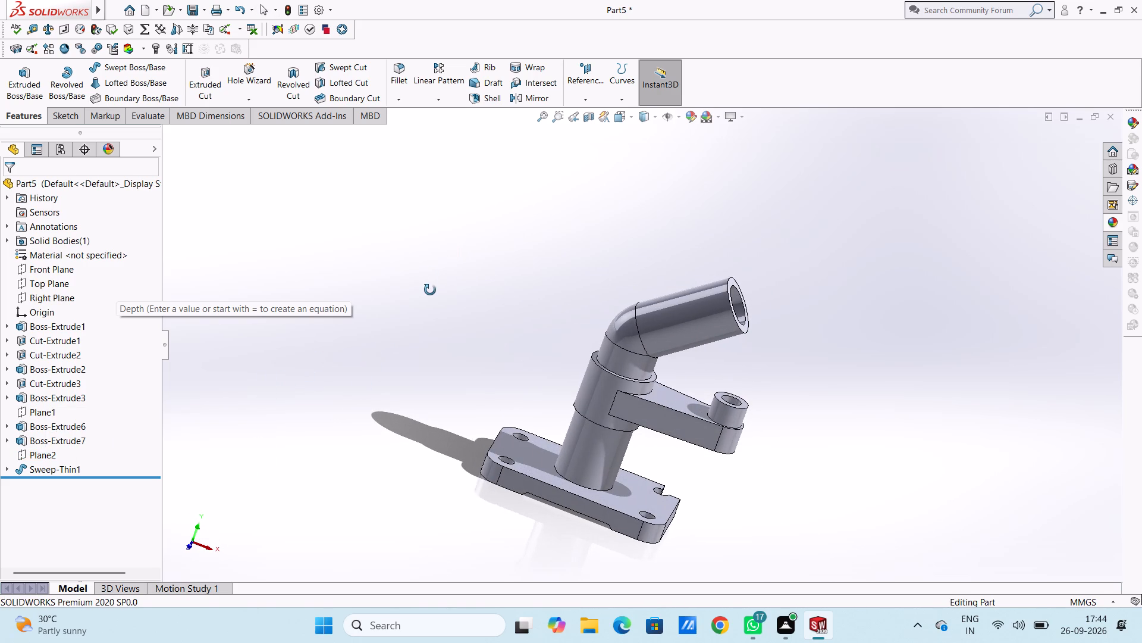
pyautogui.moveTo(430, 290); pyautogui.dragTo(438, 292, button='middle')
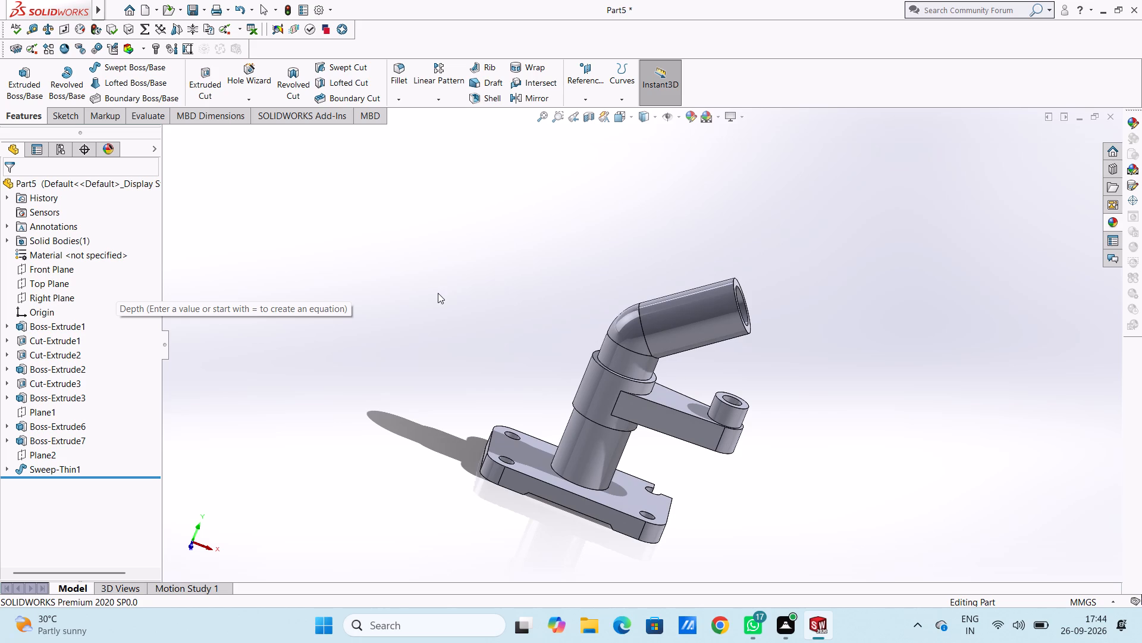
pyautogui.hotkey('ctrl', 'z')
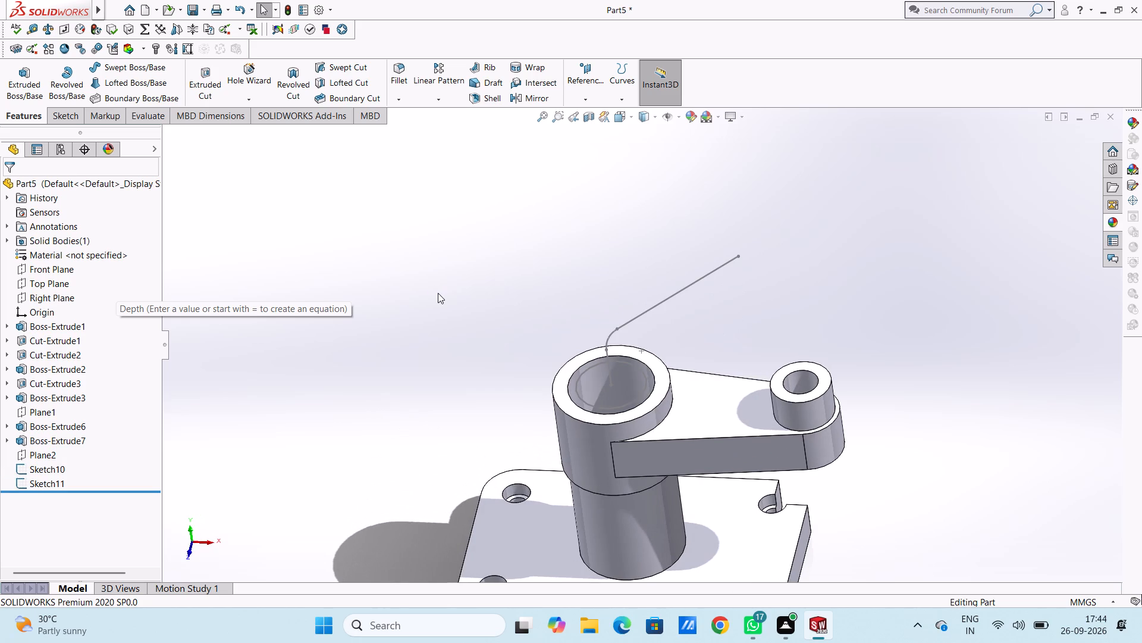
# Undo back through the circular profile sketch until the bent path sketch is open for editing.
pyautogui.hotkey('ctrl', 'z')
pyautogui.hotkey('ctrl', 'z')
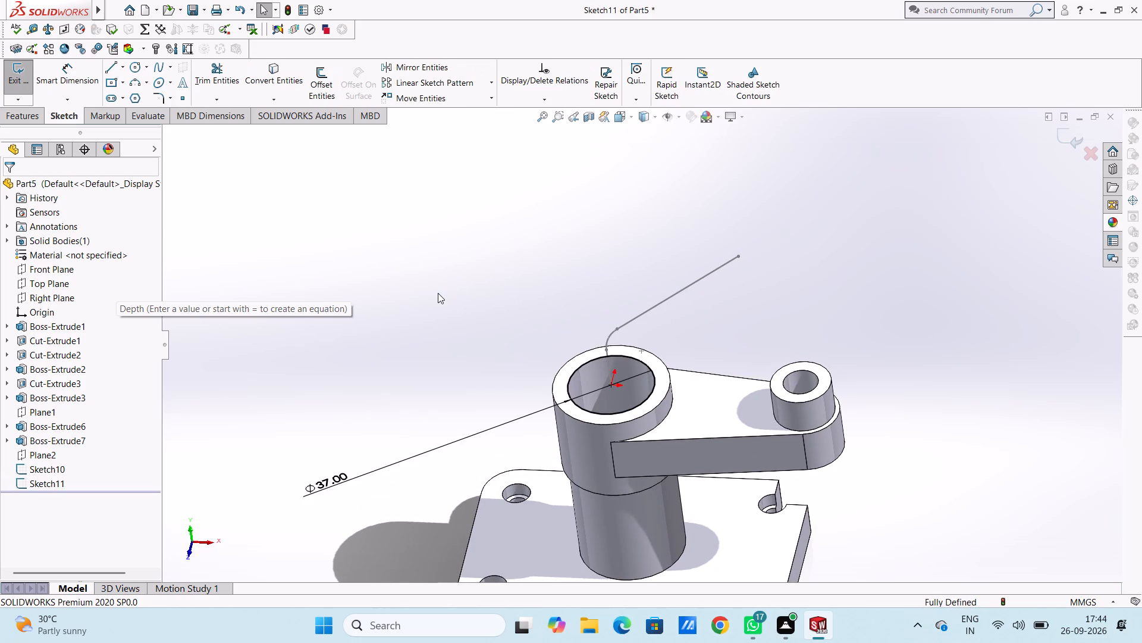
pyautogui.hotkey('ctrl', 'z')
pyautogui.hotkey('ctrl', 'z')
pyautogui.hotkey('ctrl', 'z')
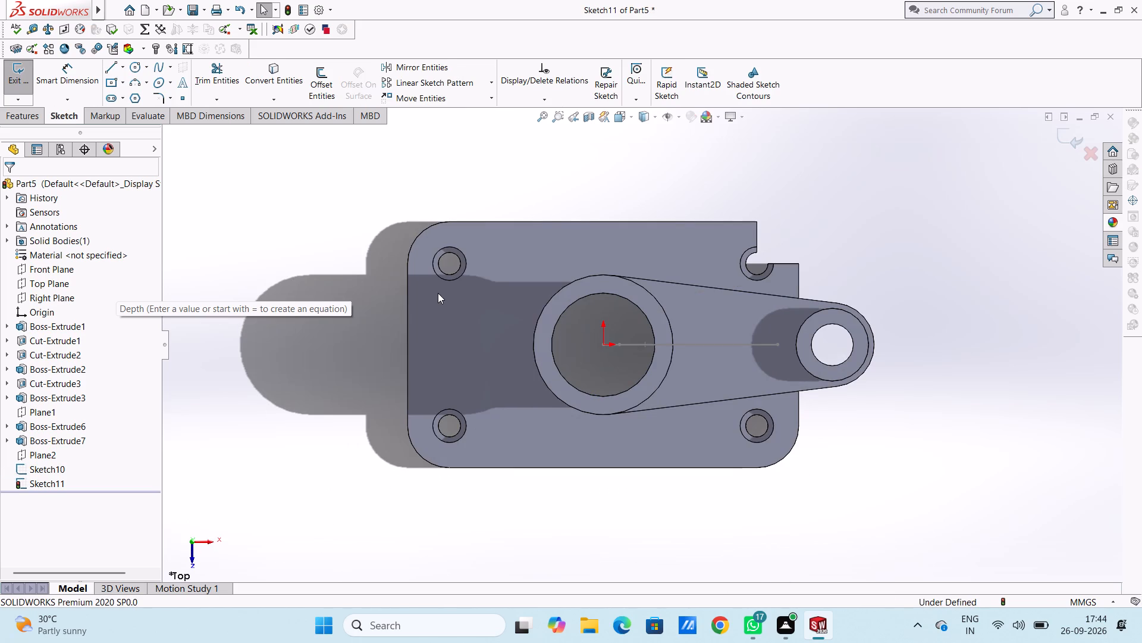
pyautogui.hotkey('ctrl', 'z')
pyautogui.hotkey('ctrl', 'z')
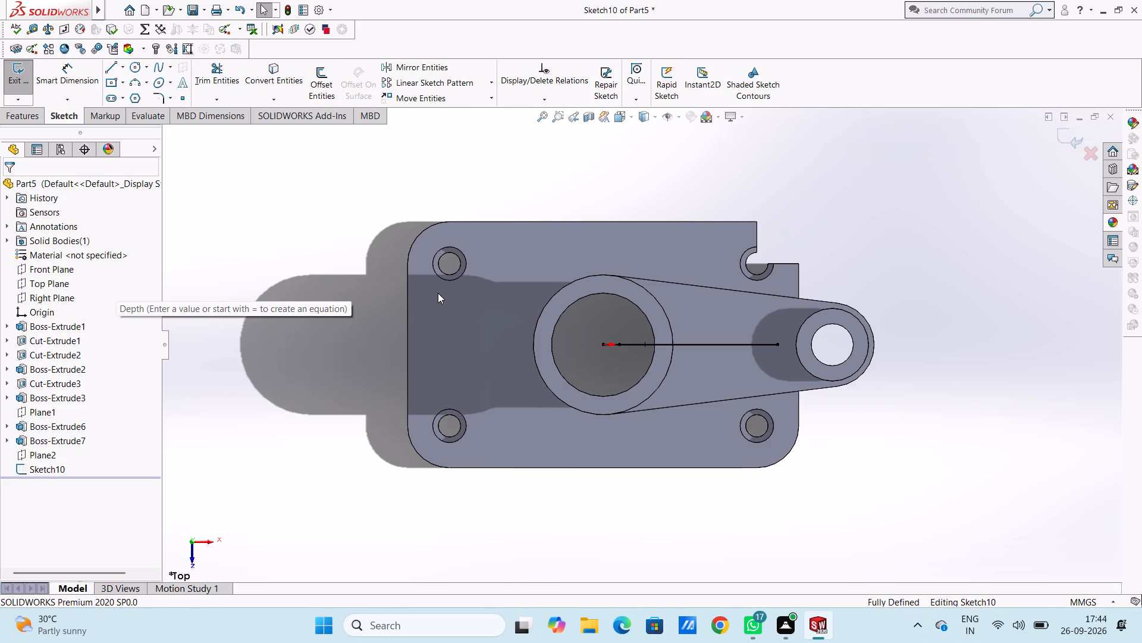
# Sketch a vertical line about 275 mm long upward from the origin through the boss axis, in the front view.
pyautogui.hotkey('ctrl', '1')
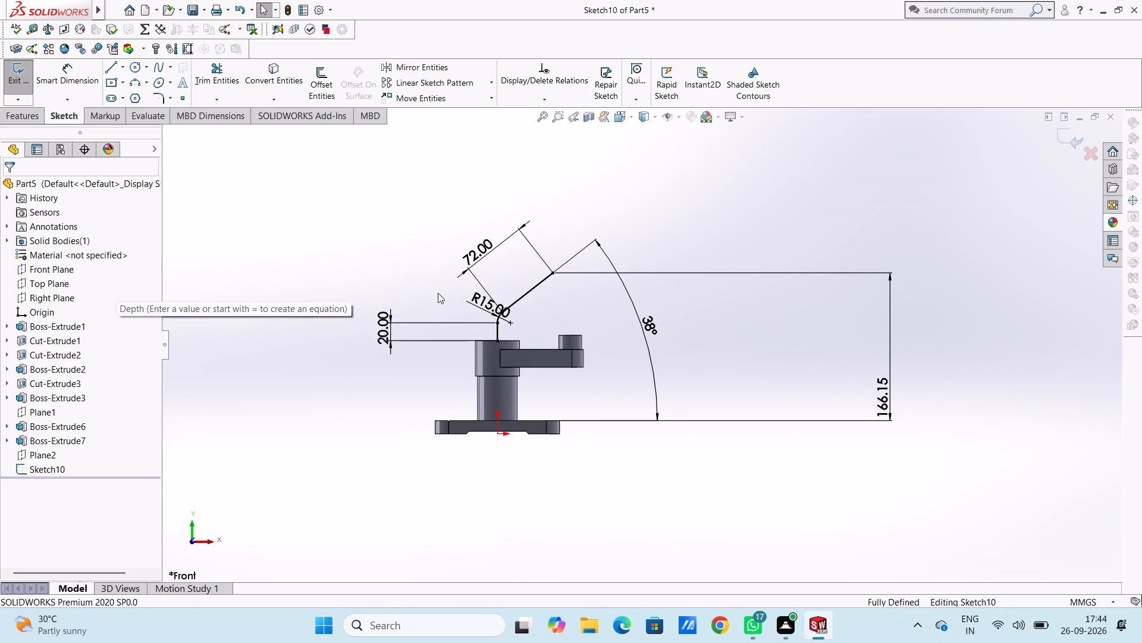
pyautogui.click(108, 65)
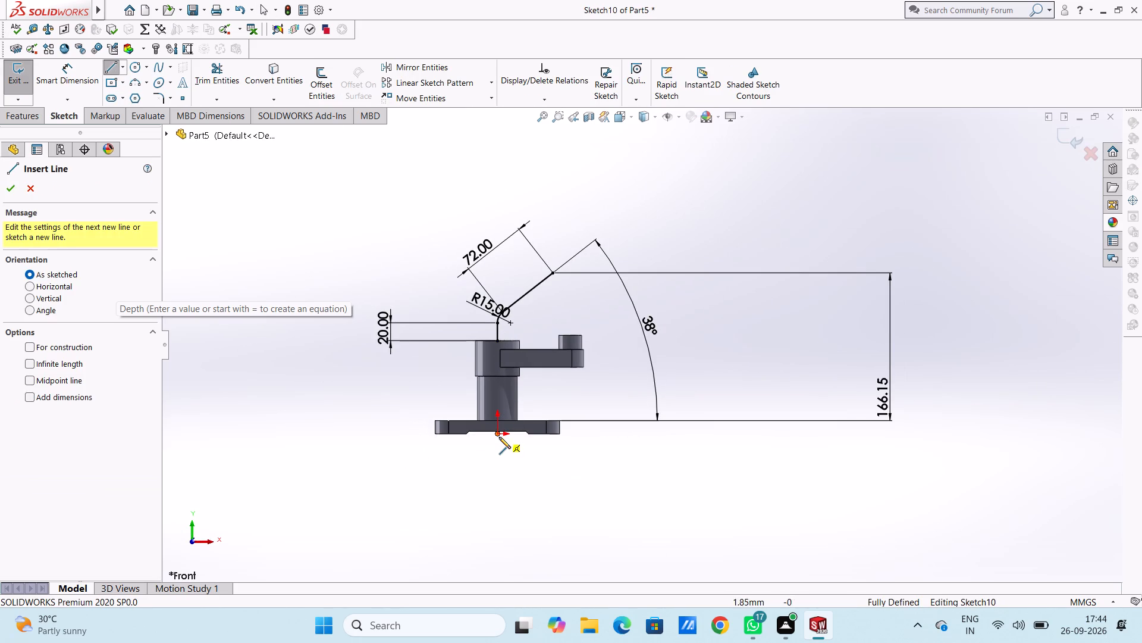
pyautogui.click(499, 436)
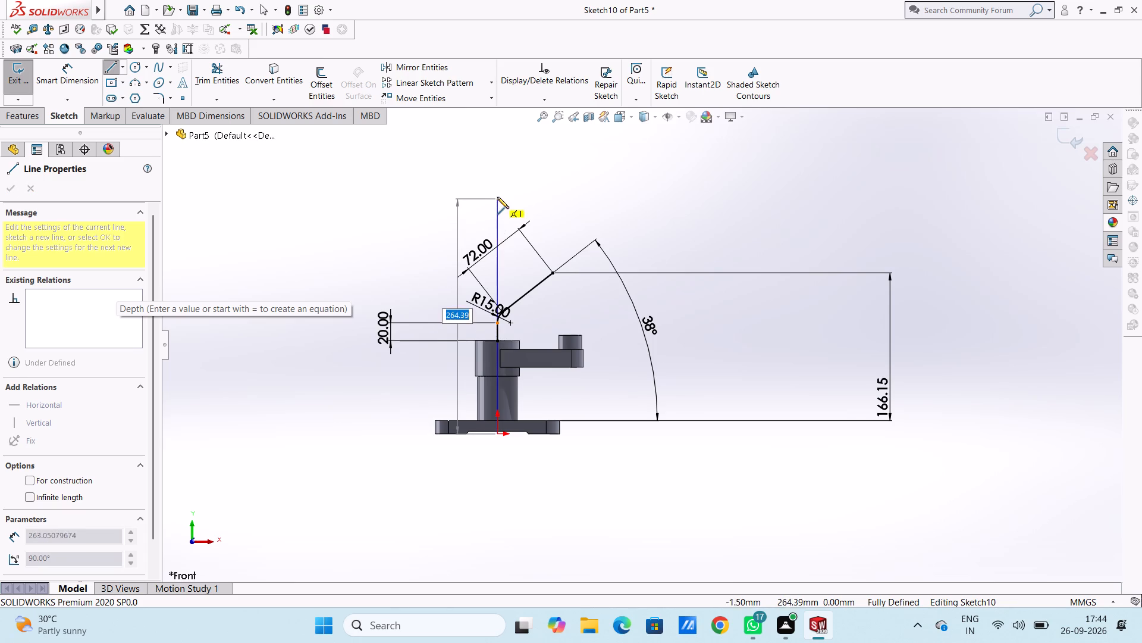
pyautogui.click(499, 189)
pyautogui.press('Escape')
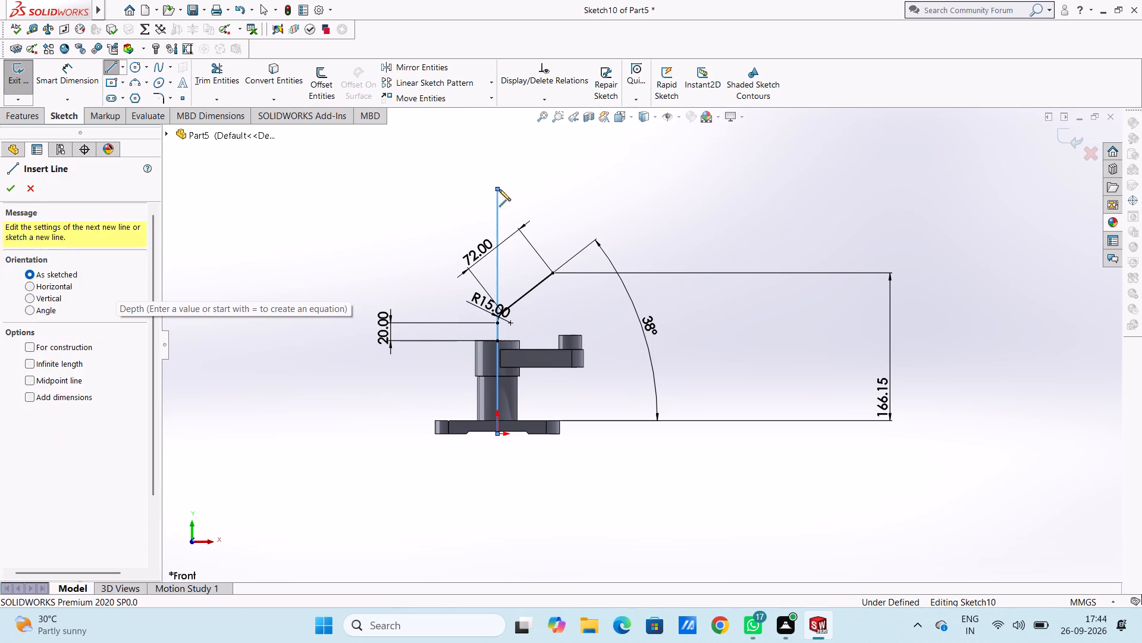
pyautogui.press('Escape')
# Mirror the path's sloped line and bend arc about the vertical line through the origin, keeping the originals.
pyautogui.scroll(-3, 539, 278)
pyautogui.click(406, 68)
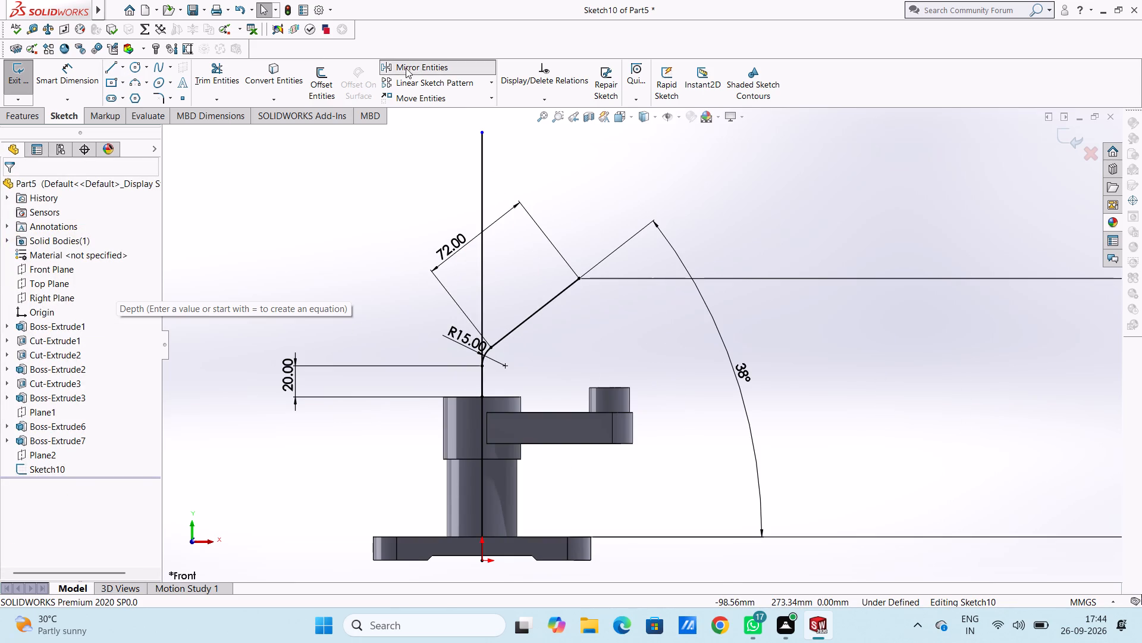
pyautogui.click(545, 304)
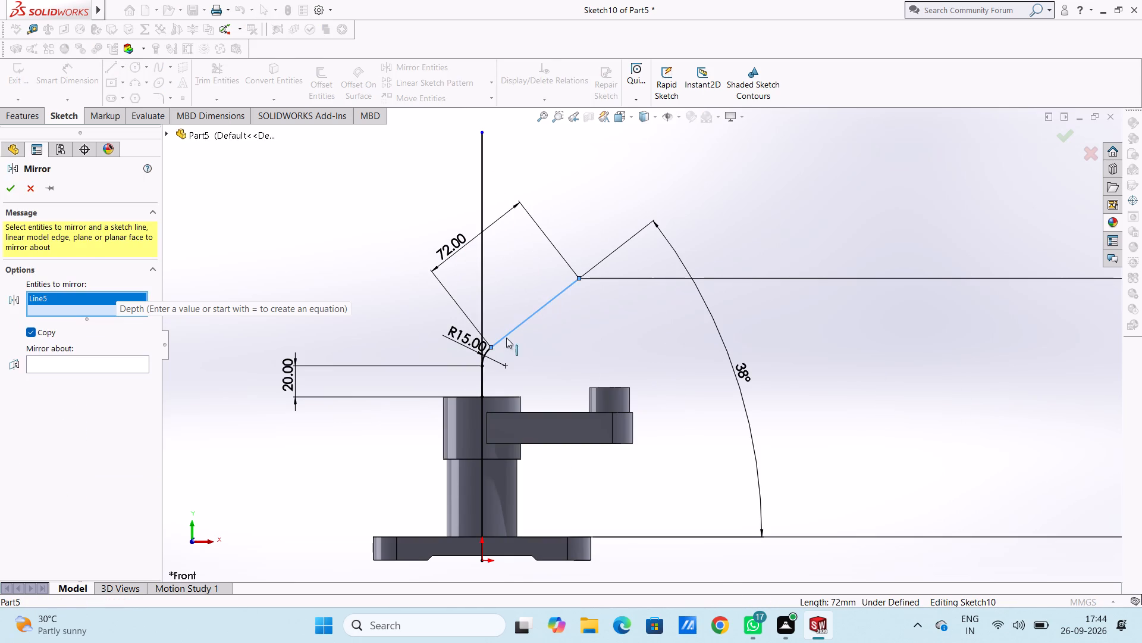
pyautogui.click(486, 353)
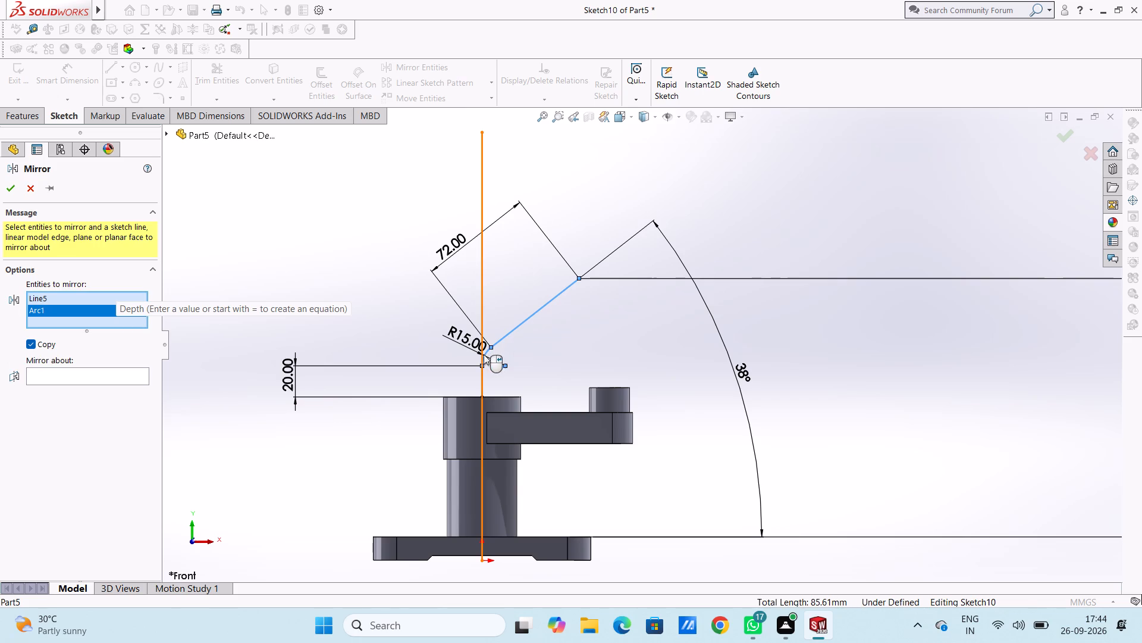
pyautogui.click(145, 375)
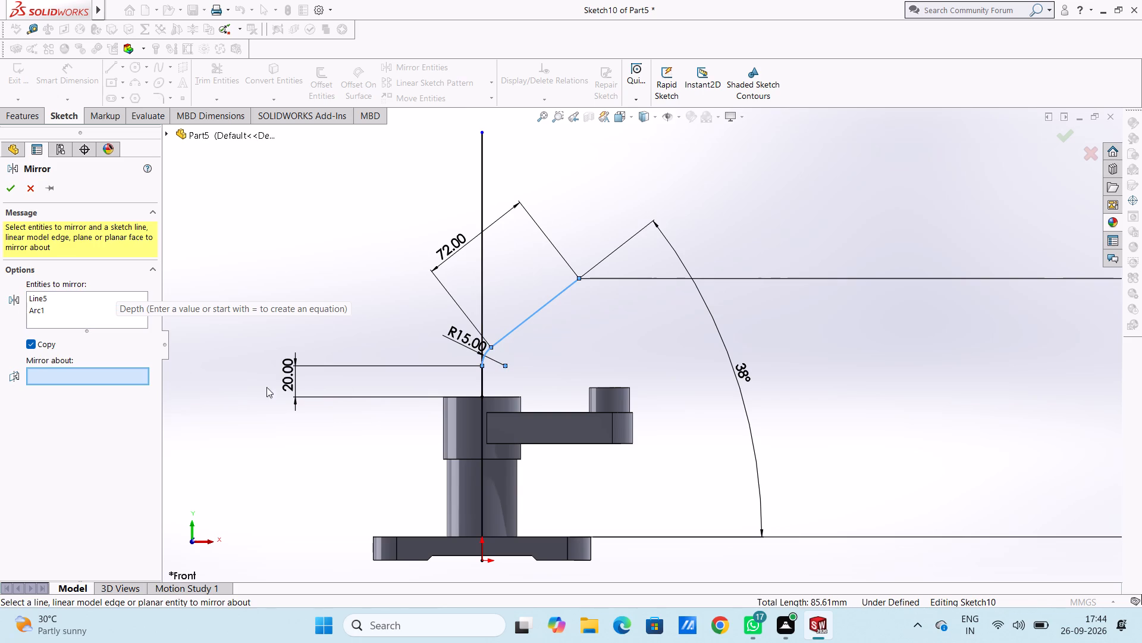
pyautogui.click(483, 295)
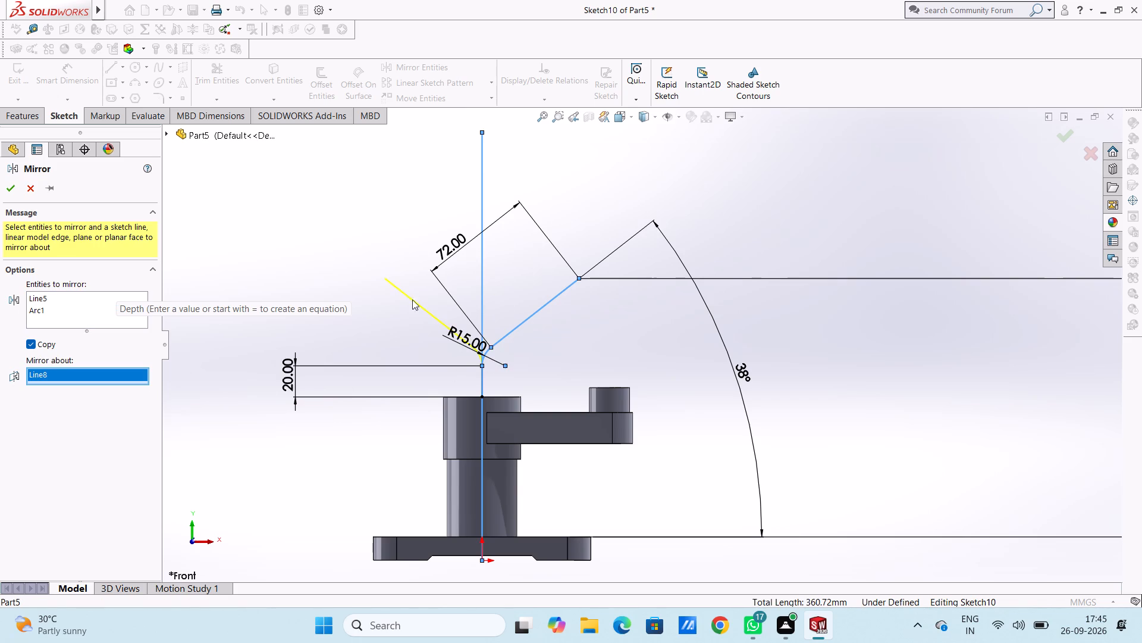
pyautogui.click(15, 188)
# Delete the vertical line used as the mirror axis.
pyautogui.click(482, 210)
pyautogui.press('Delete')
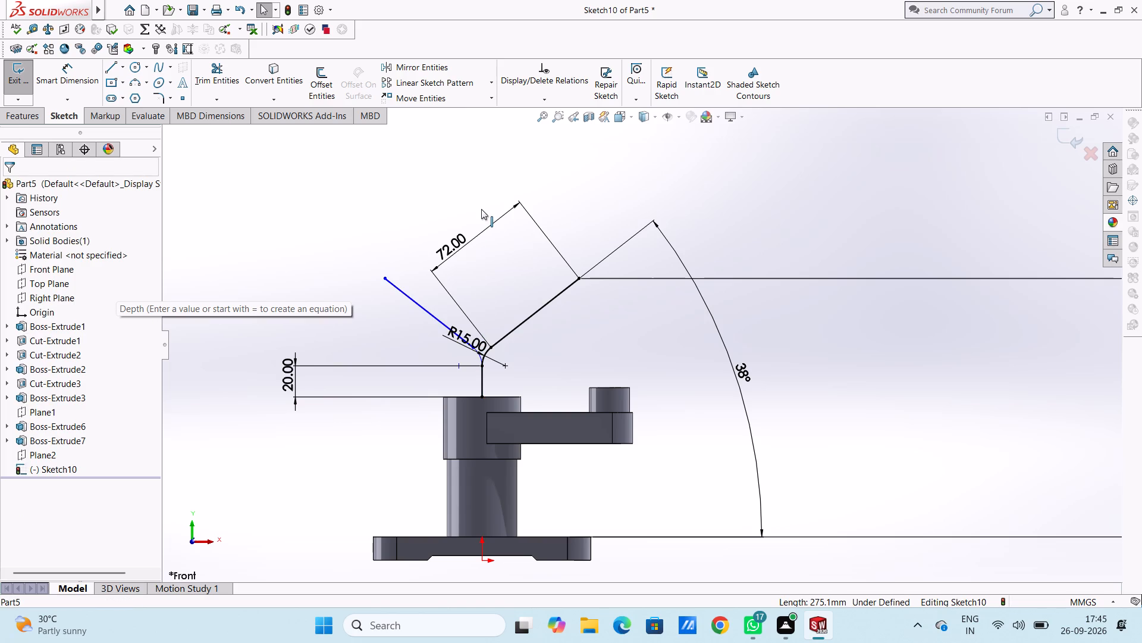
# Delete the original bend arc and the original sloped line on the arm side, leaving the mirrored path.
pyautogui.click(485, 353)
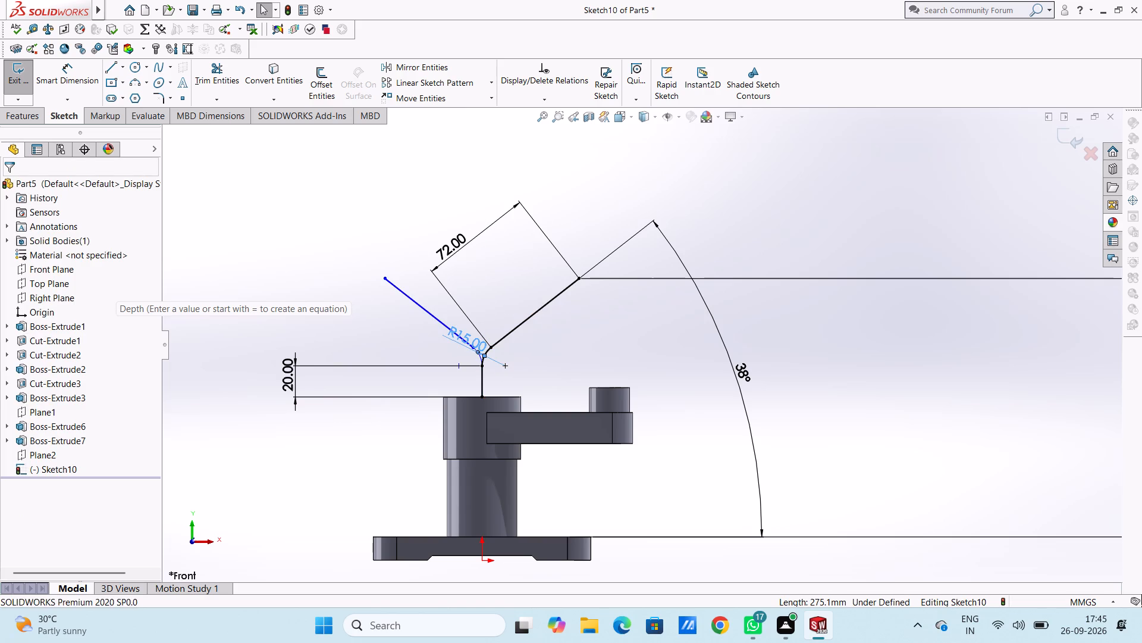
pyautogui.press('Escape')
pyautogui.press('Escape')
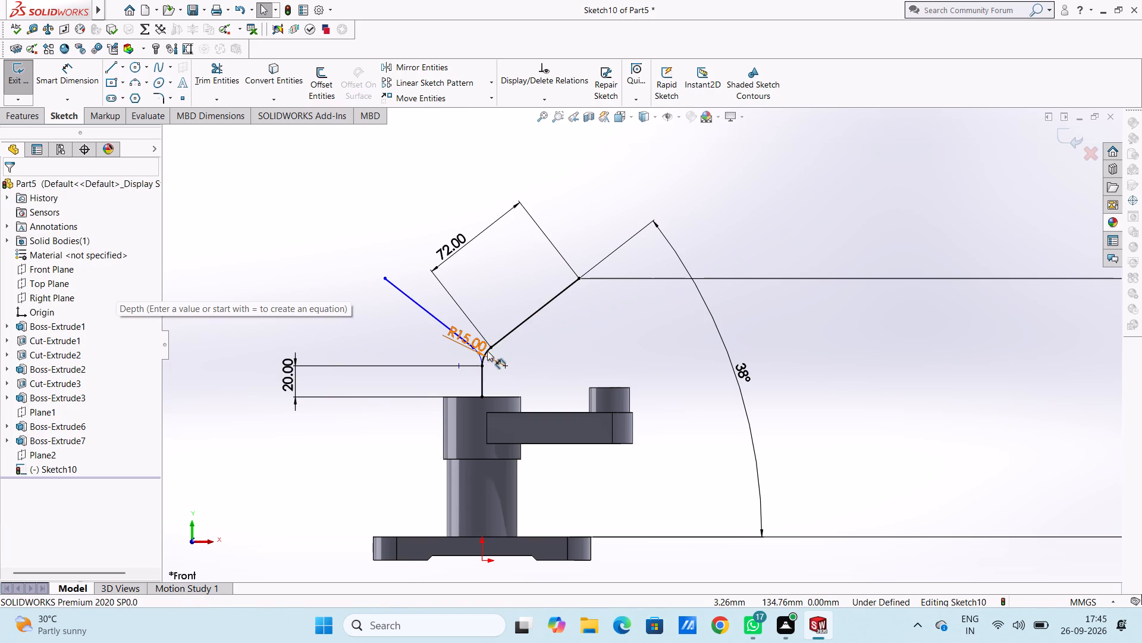
pyautogui.click(503, 340)
pyautogui.scroll(-4, 498, 357)
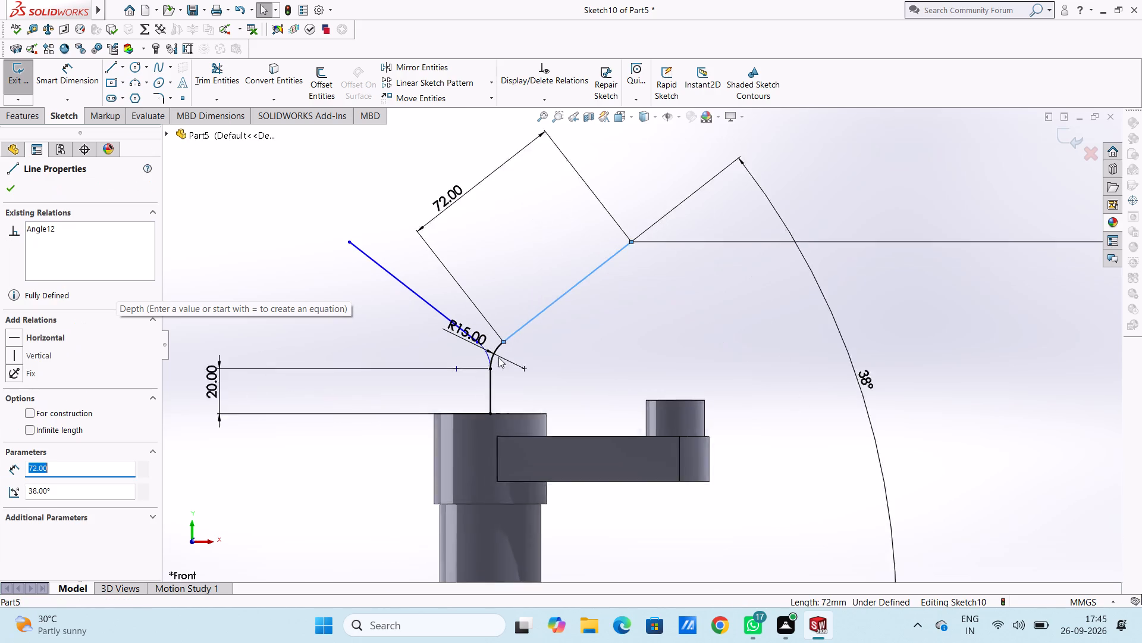
pyautogui.scroll(-2, 498, 357)
pyautogui.click(512, 341)
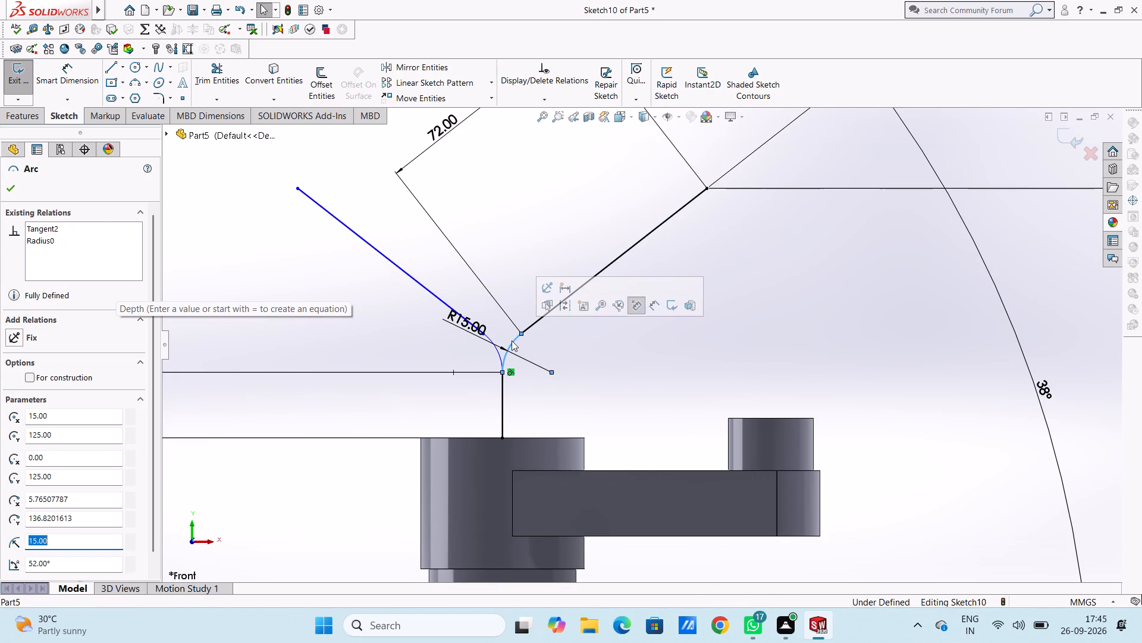
pyautogui.press('Delete')
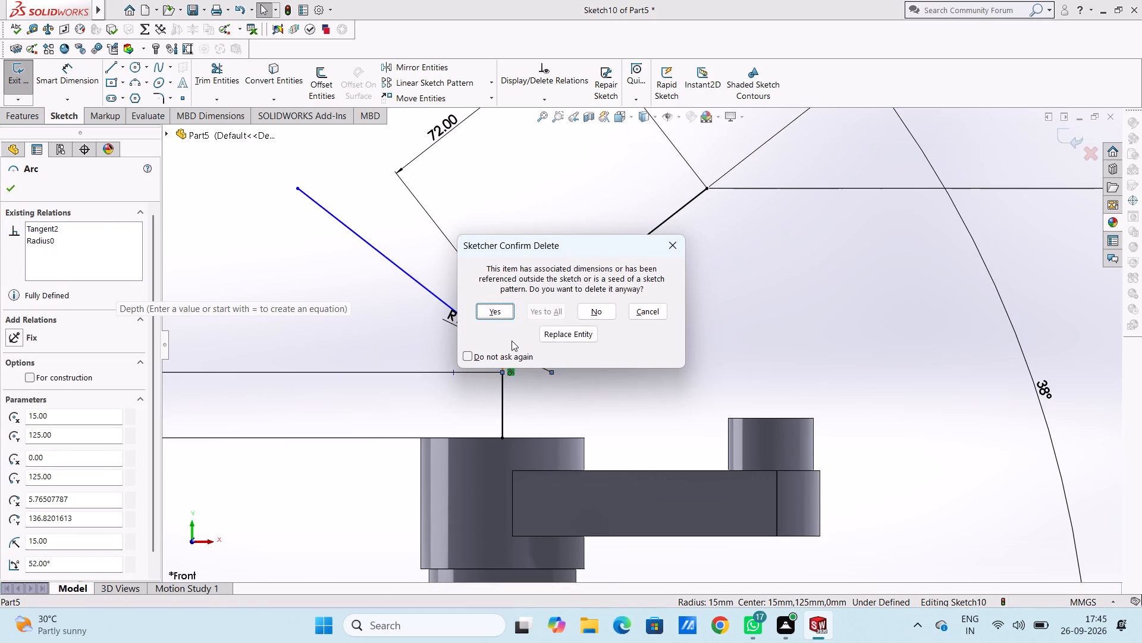
pyautogui.click(500, 308)
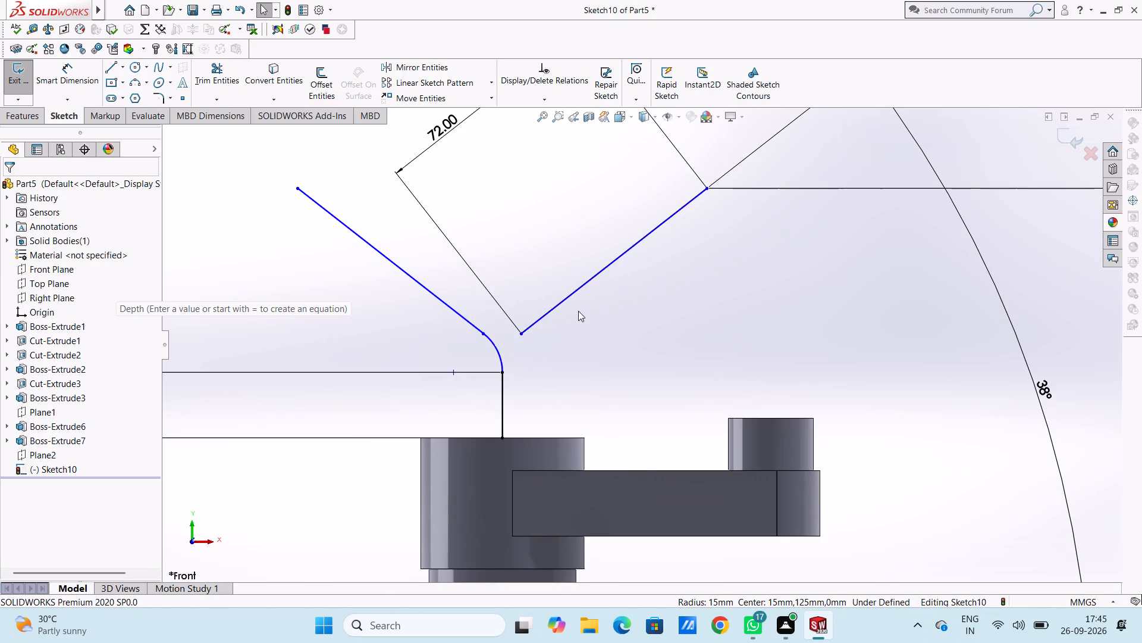
pyautogui.click(576, 293)
pyautogui.press('Delete')
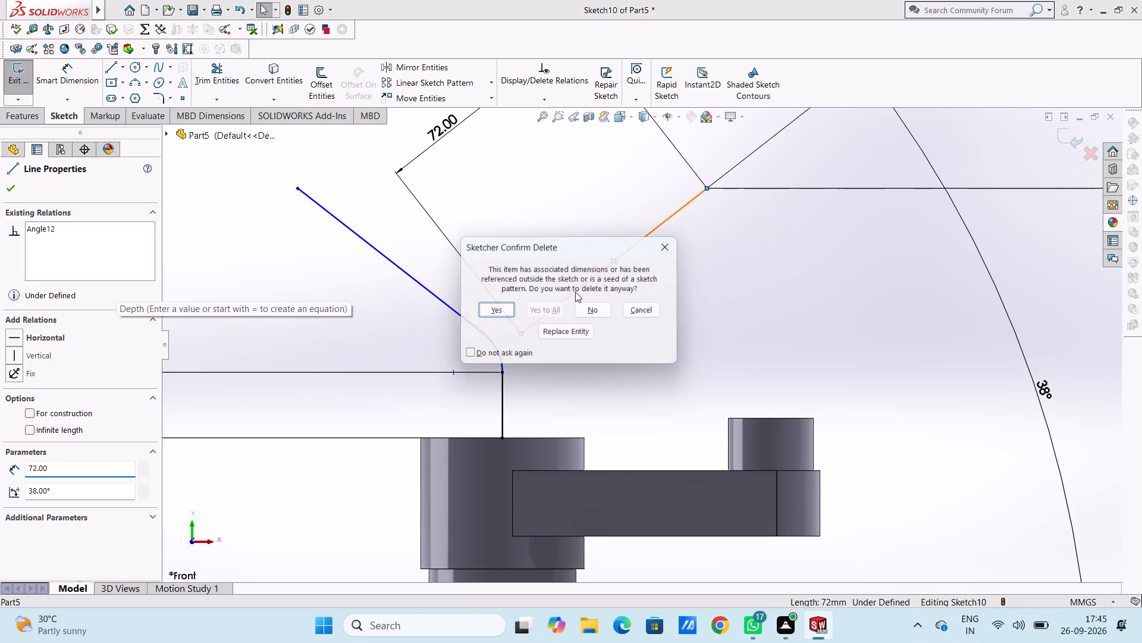
pyautogui.click(494, 310)
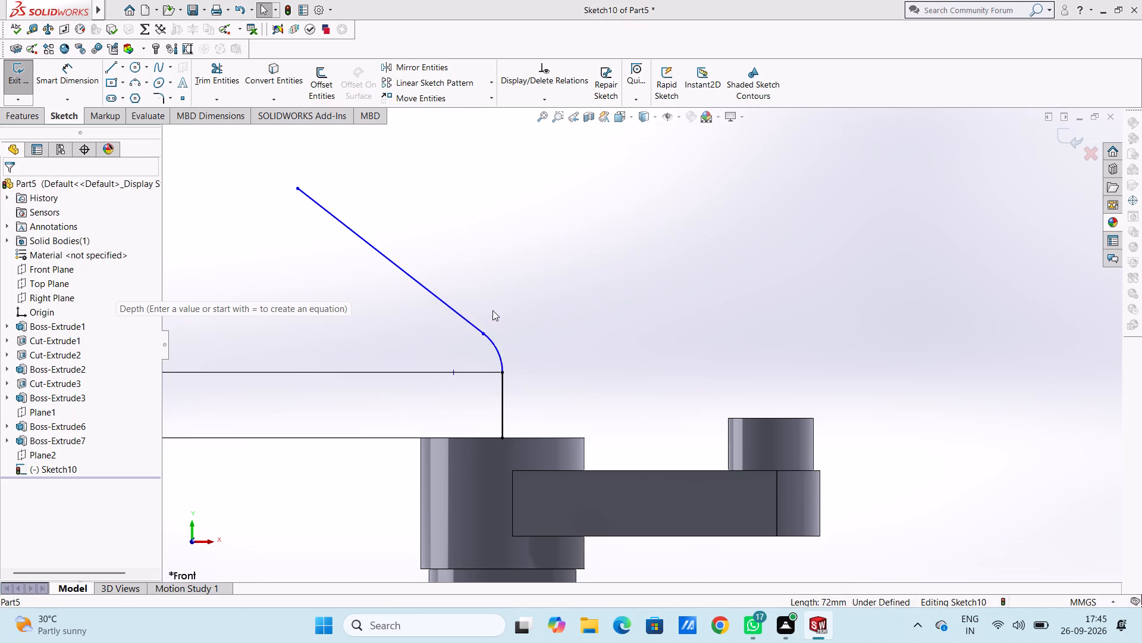
# Dimension the mirrored bend arc's radius and the mirrored sloped line's length.
pyautogui.scroll(6, 492, 310)
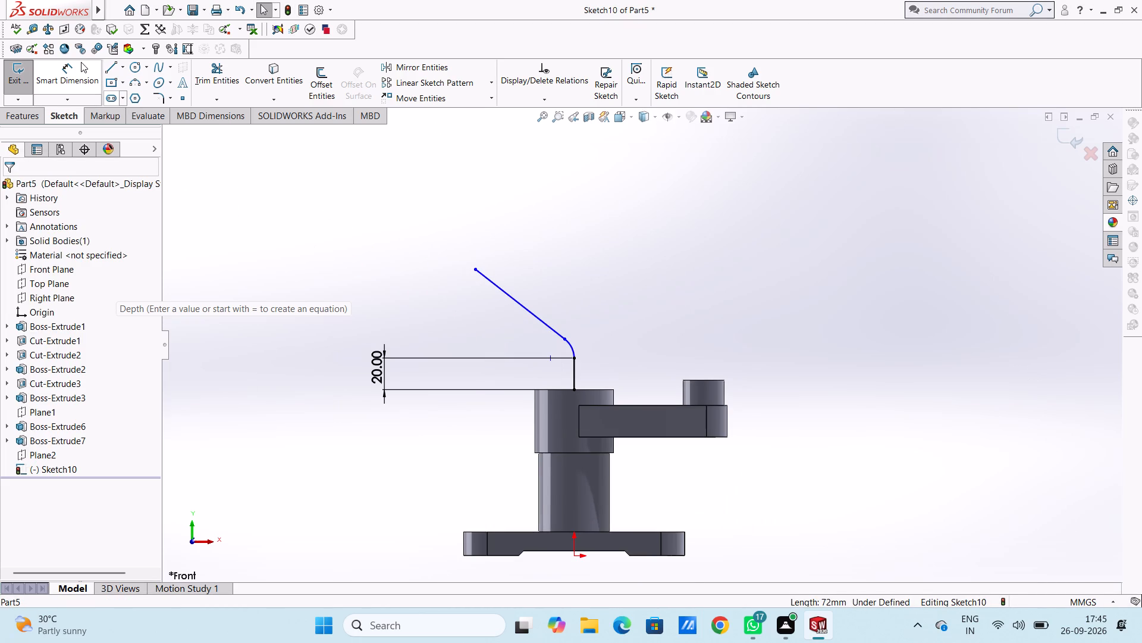
pyautogui.click(81, 61)
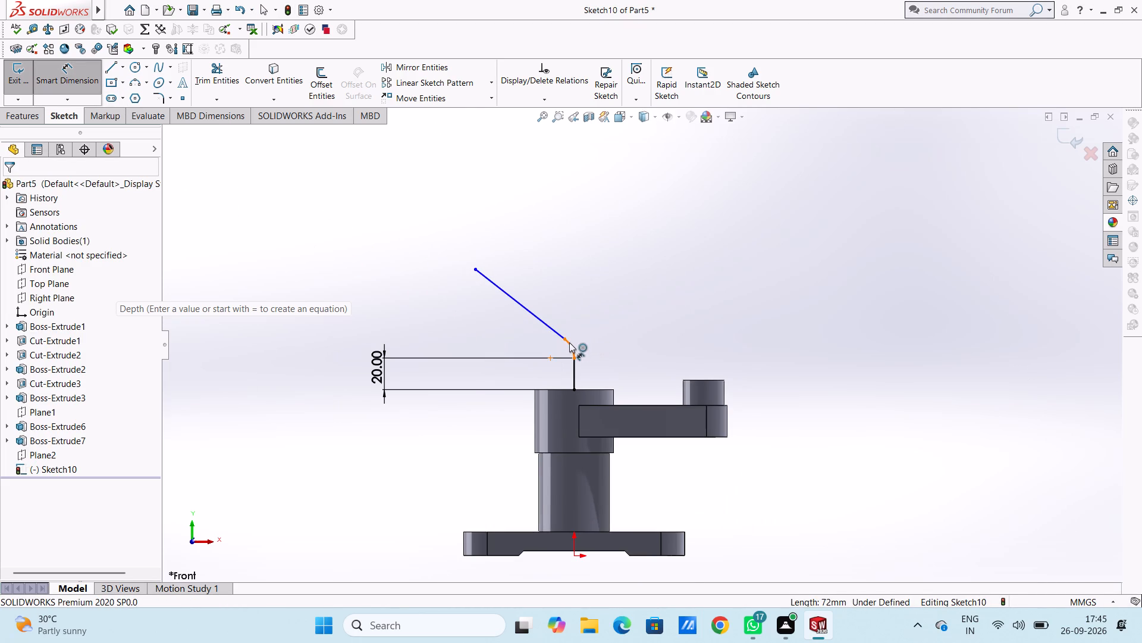
pyautogui.click(569, 342)
pyautogui.click(836, 255)
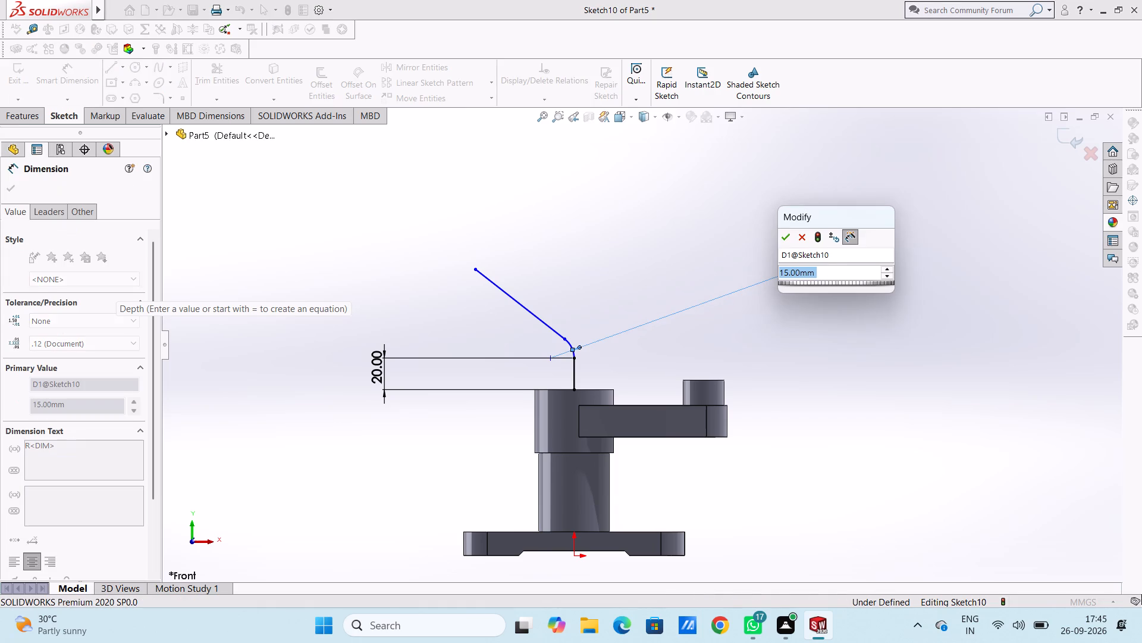
pyautogui.click(782, 235)
pyautogui.click(667, 253)
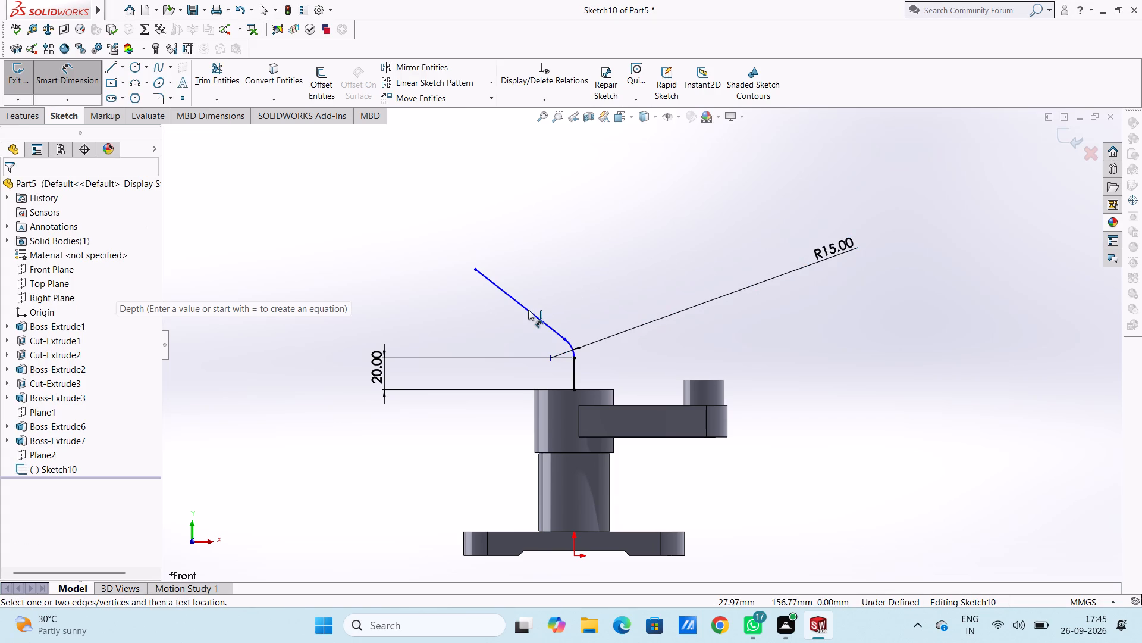
pyautogui.click(528, 310)
pyautogui.click(607, 194)
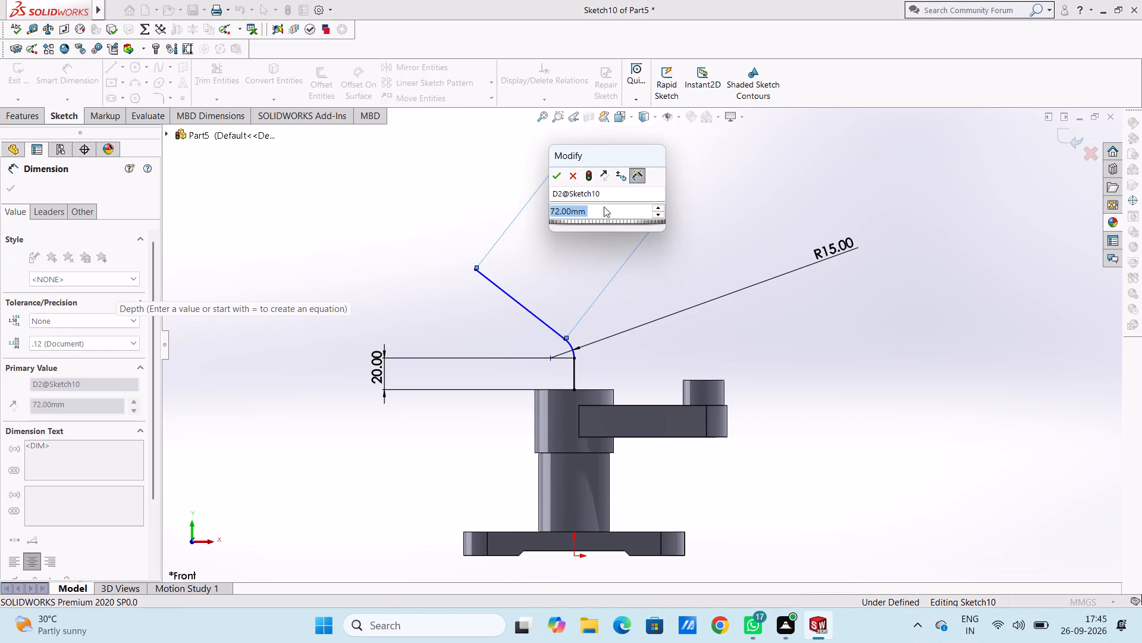
pyautogui.click(559, 174)
pyautogui.click(487, 184)
# Dimension the vertical height from the base plate's top edge to the sloped line's free end.
pyautogui.scroll(3, 575, 370)
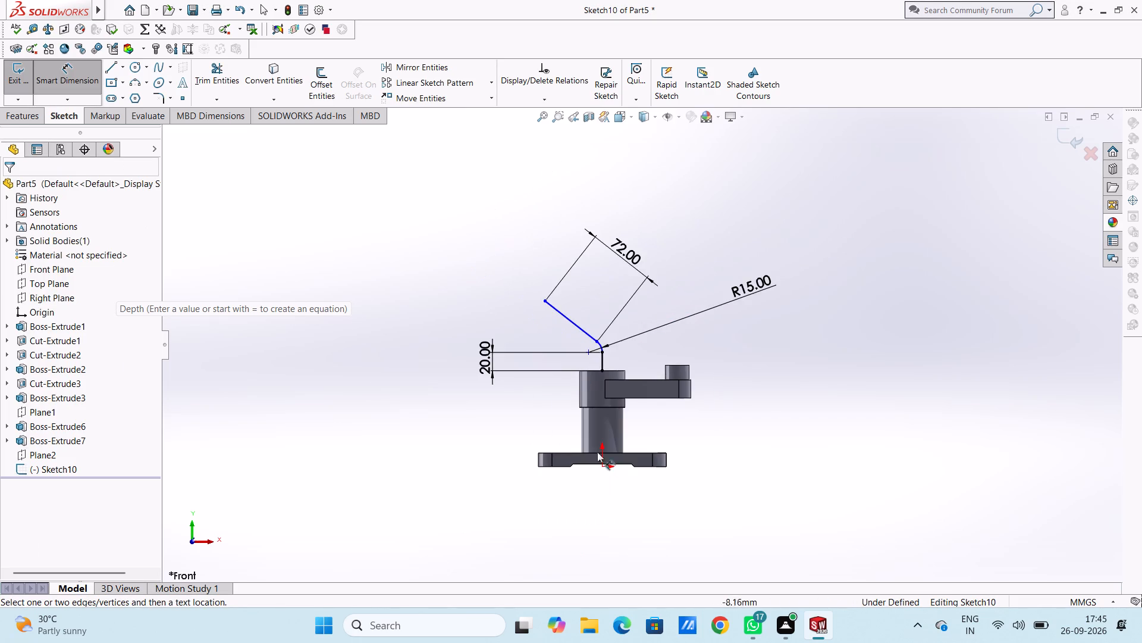
pyautogui.scroll(-3, 606, 473)
pyautogui.click(504, 151)
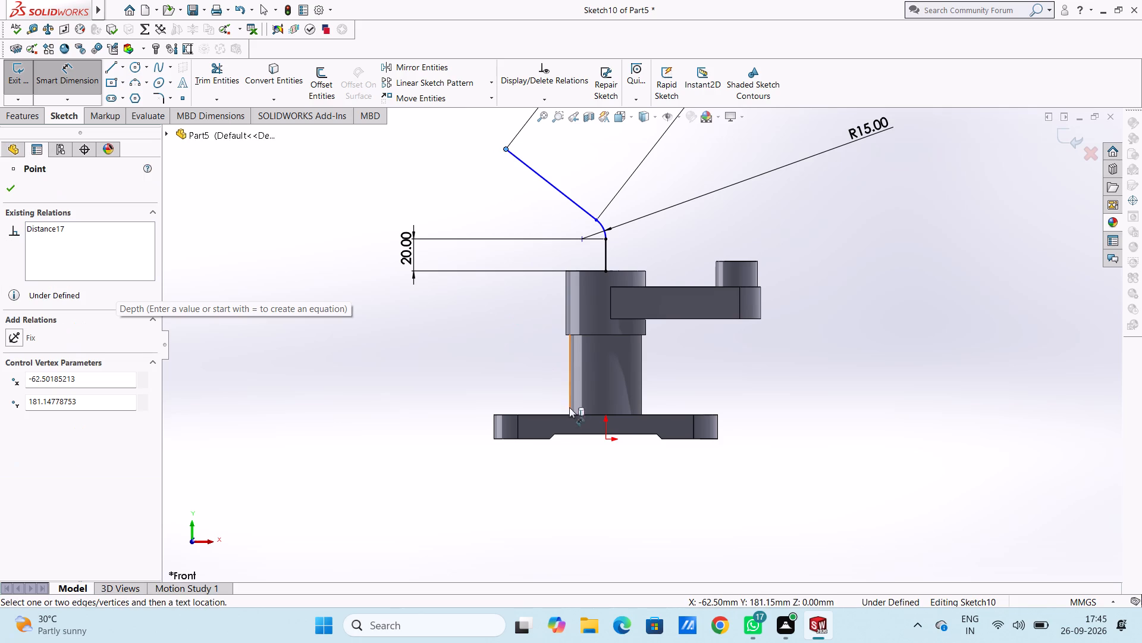
pyautogui.click(560, 413)
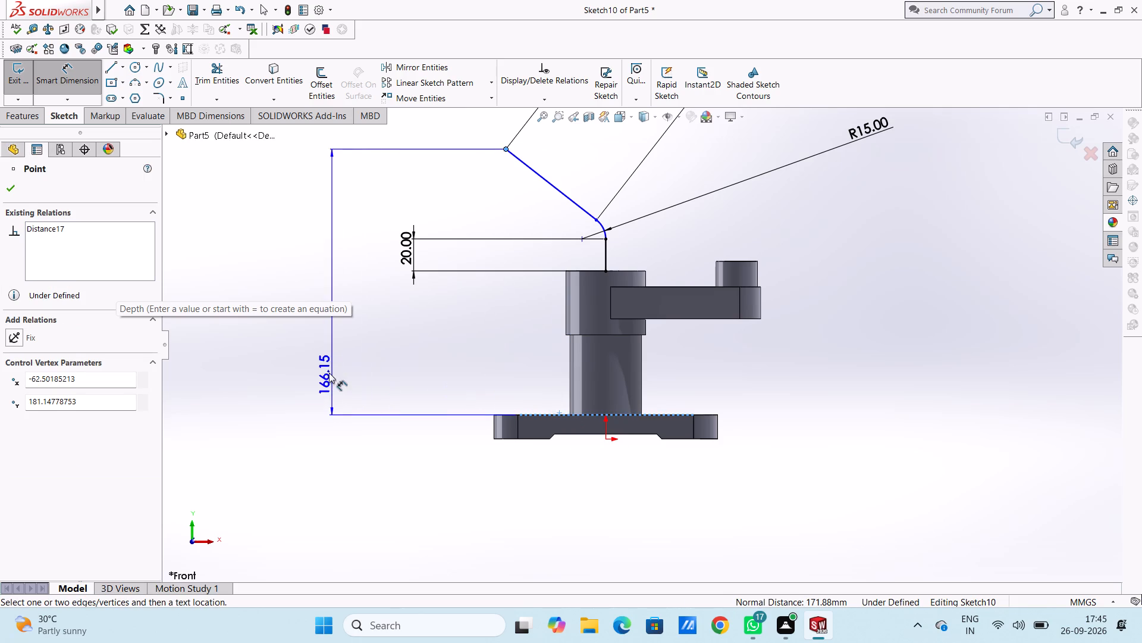
pyautogui.click(329, 373)
pyautogui.click(276, 358)
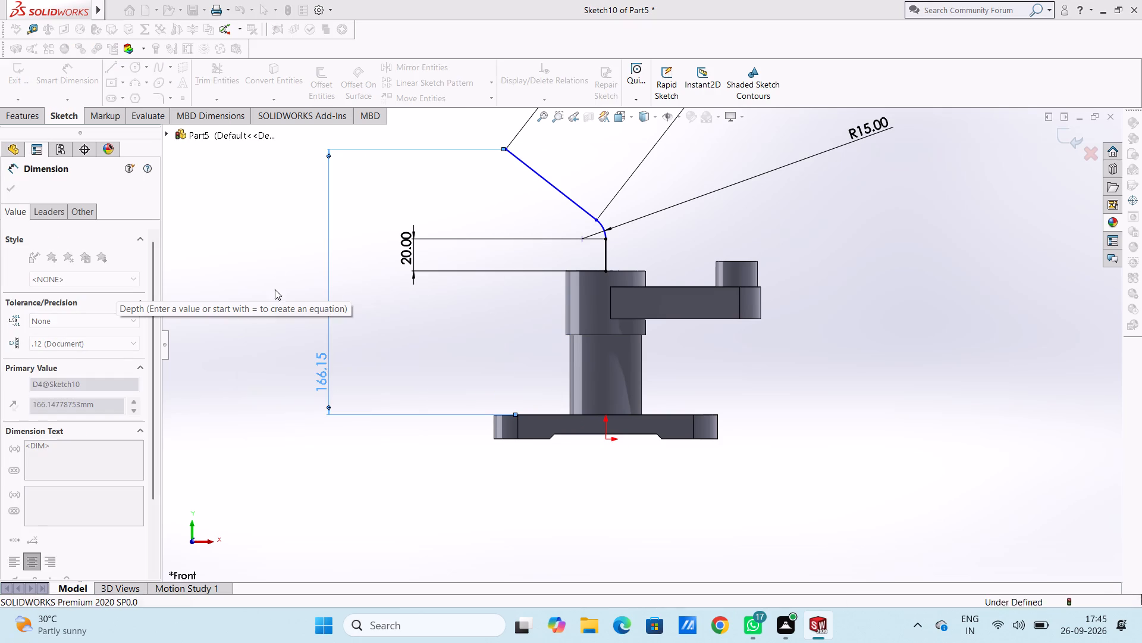
pyautogui.click(275, 255)
# Dimension the horizontal distance between the sloped line's free end and the path's lower endpoint on the boss.
pyautogui.scroll(2, 548, 232)
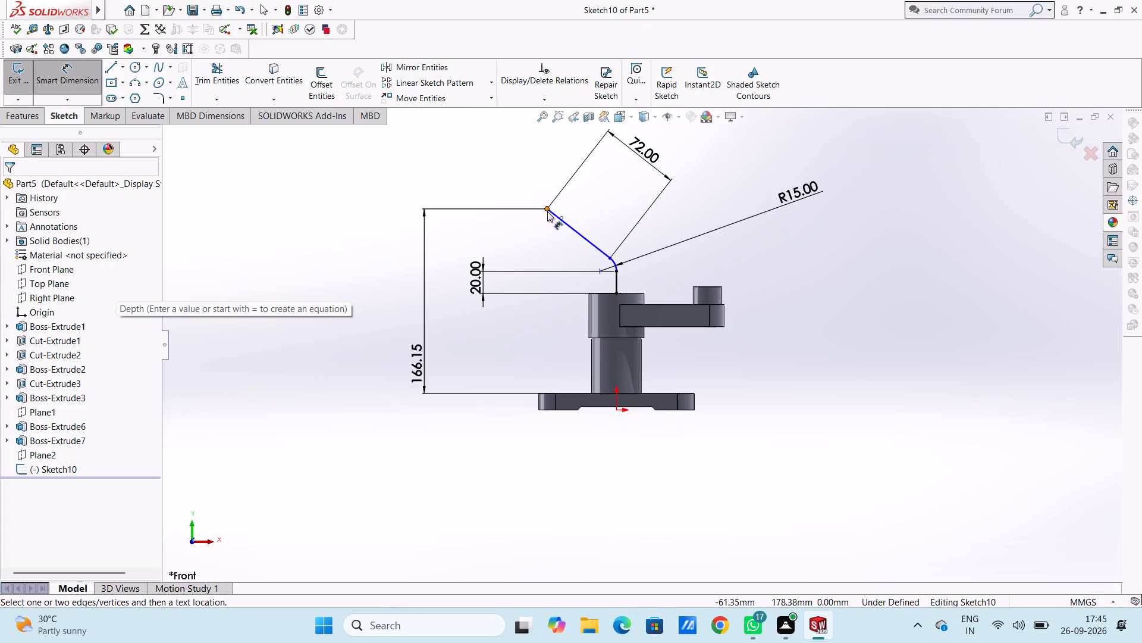
pyautogui.click(547, 211)
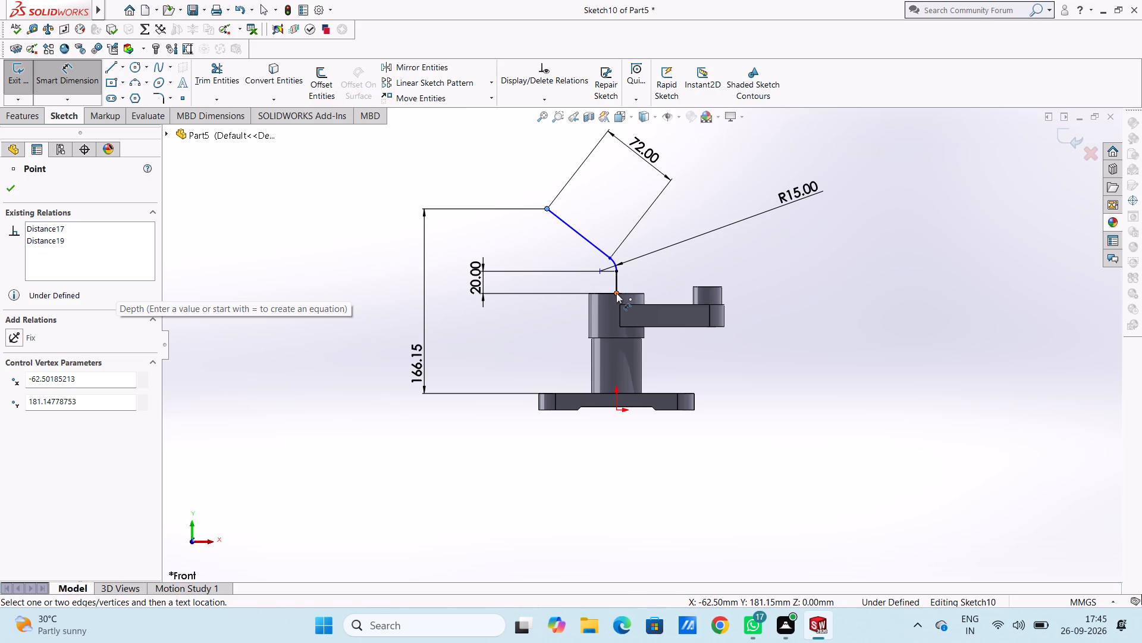
pyautogui.click(616, 293)
pyautogui.click(601, 176)
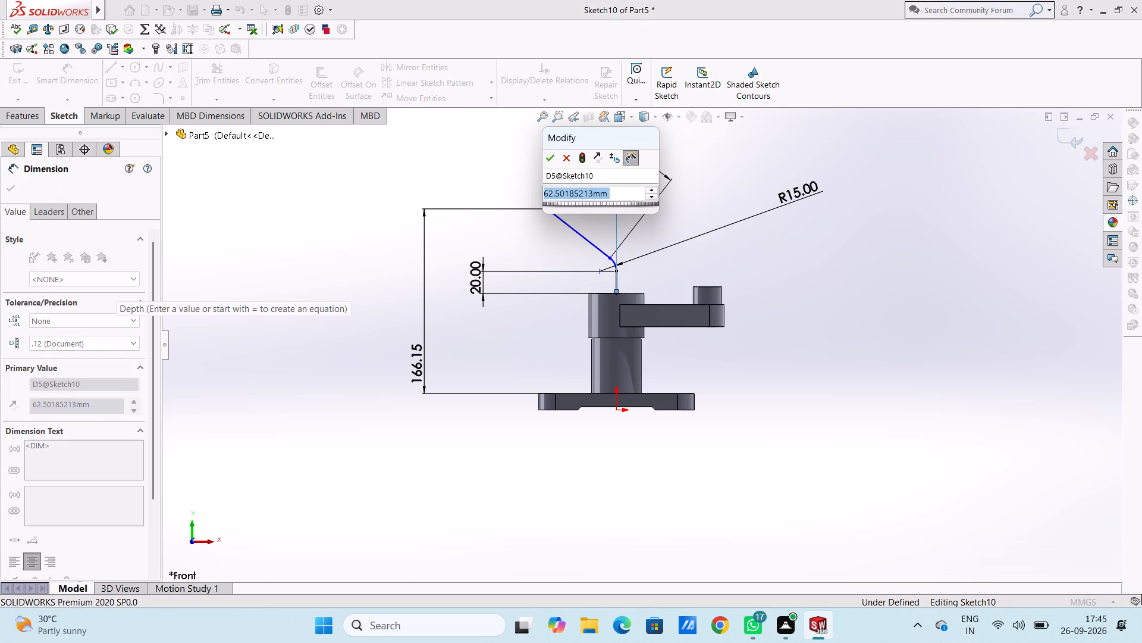
pyautogui.click(546, 154)
pyautogui.click(522, 155)
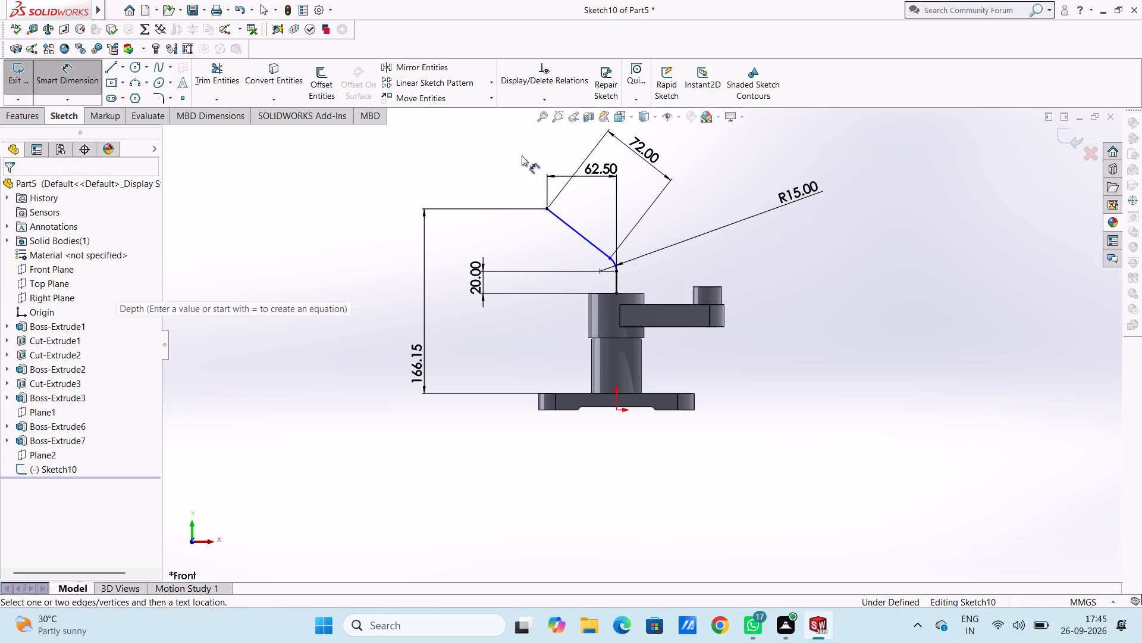
# Finish the bent path sketch above the boss and exit it.
pyautogui.press('Escape')
pyautogui.press('Escape')
pyautogui.middleClick(334, 182)
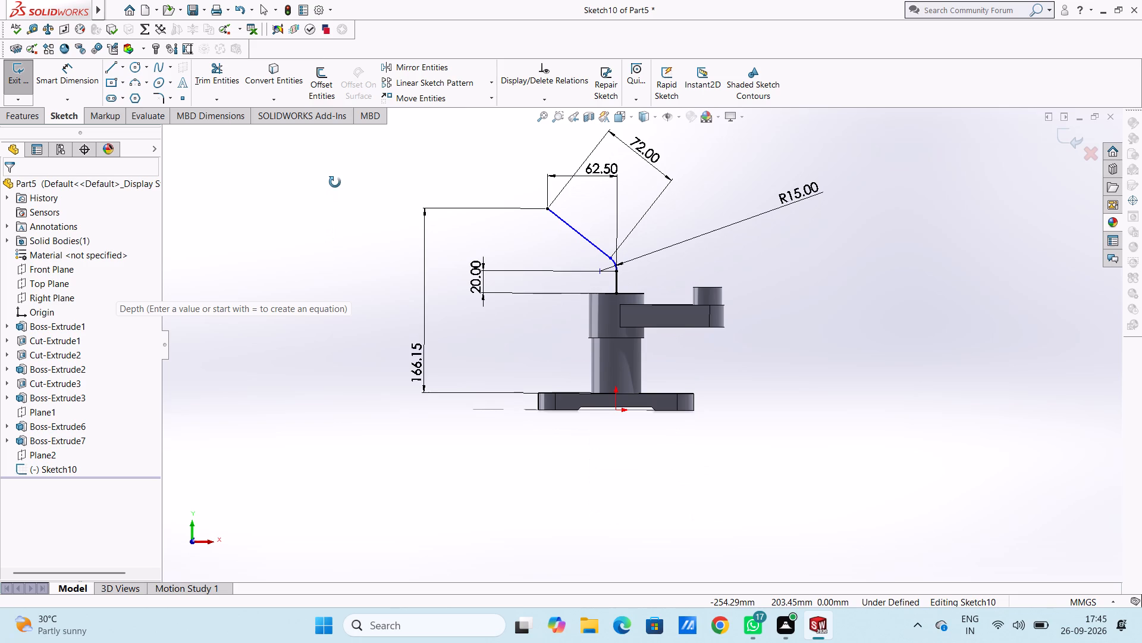
pyautogui.click(1061, 137)
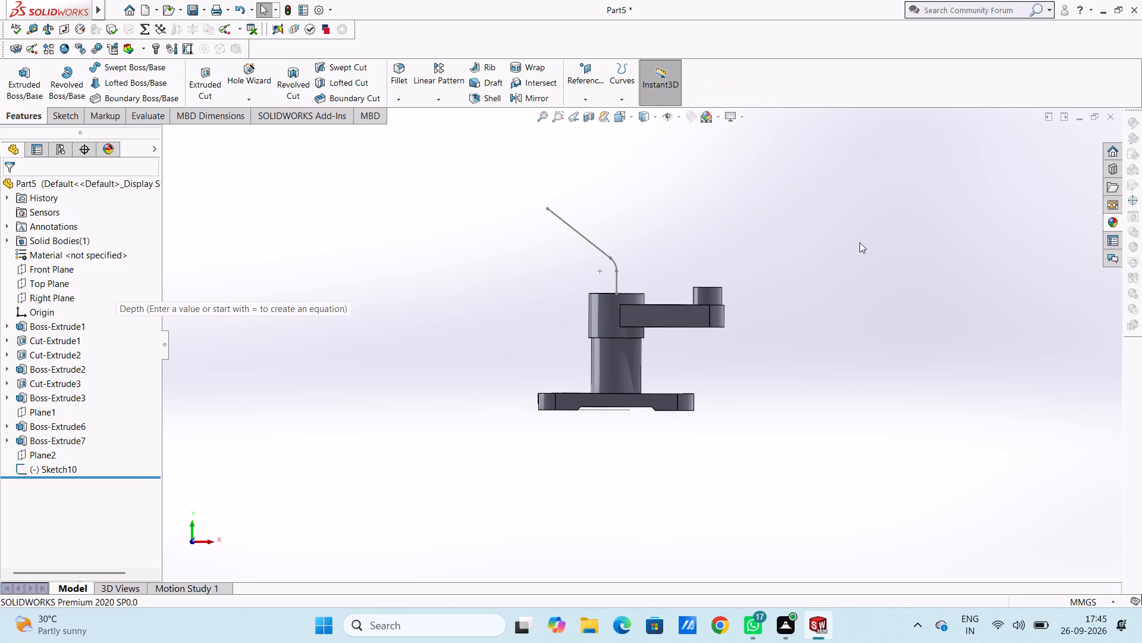
# On the boss's top ring face, sketch a circle of about 30 mm diameter centred on the origin.
pyautogui.hotkey('ctrl', '5')
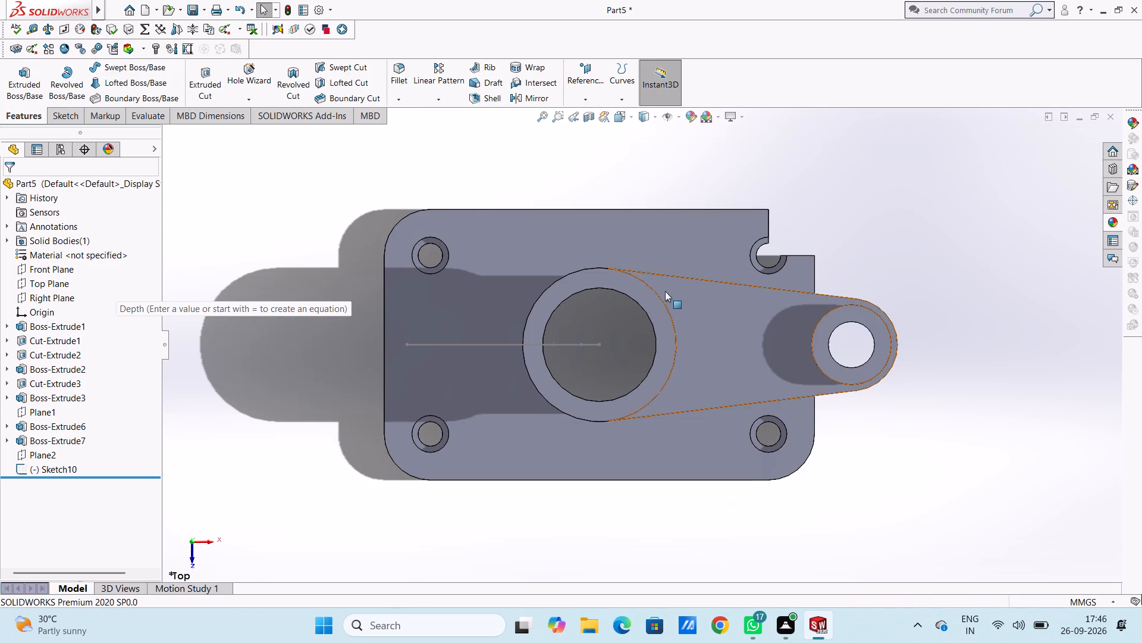
pyautogui.click(650, 299)
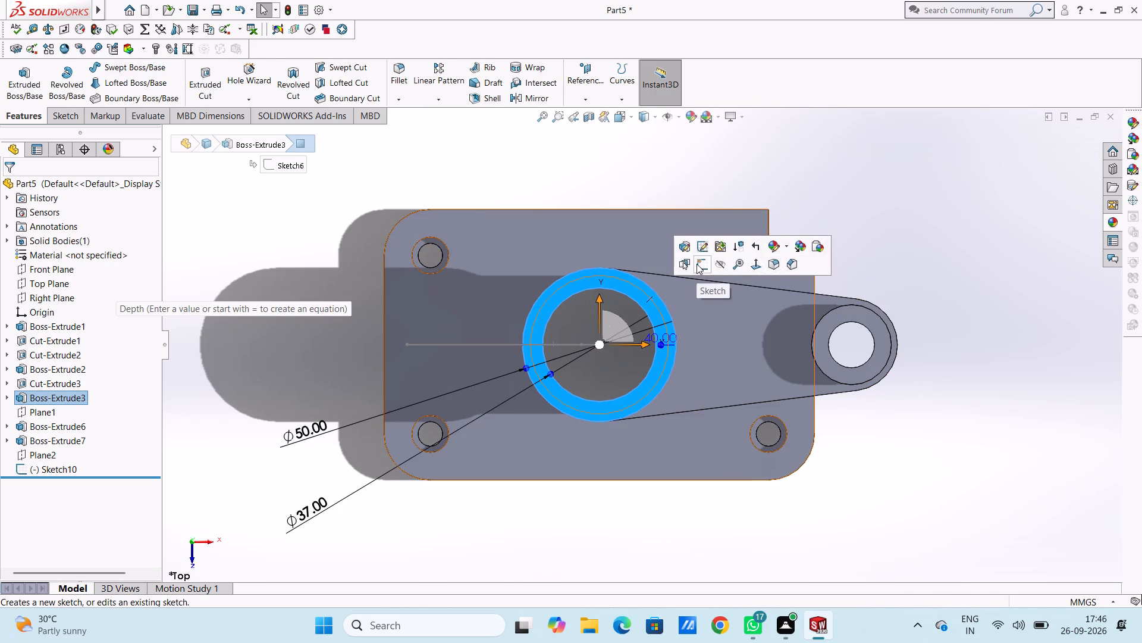
pyautogui.click(697, 264)
pyautogui.click(570, 180)
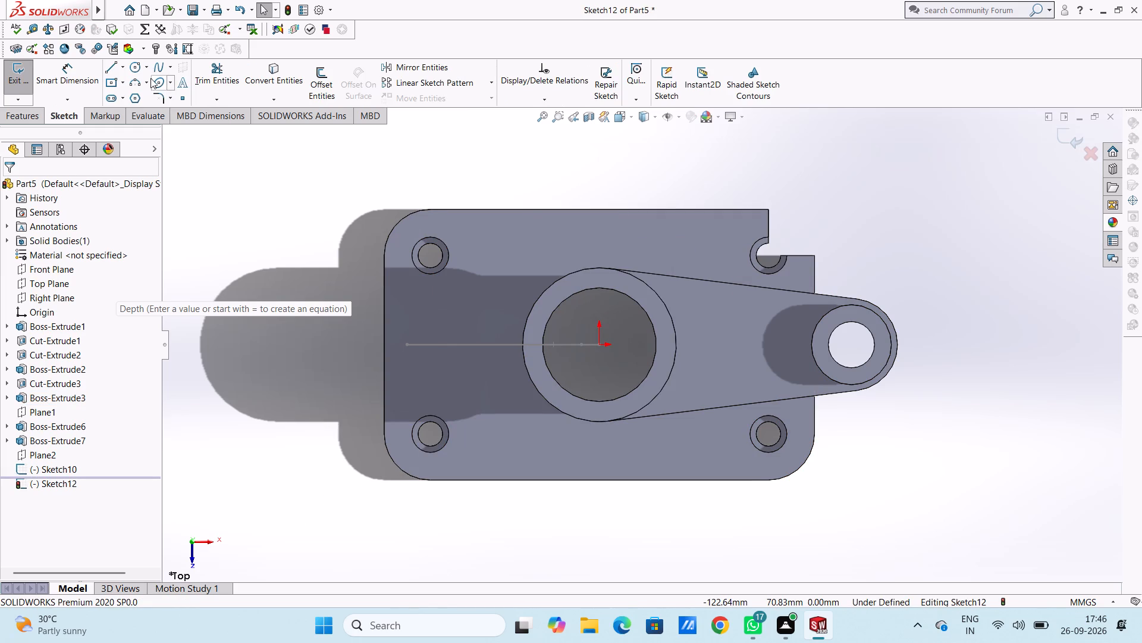
pyautogui.click(142, 69)
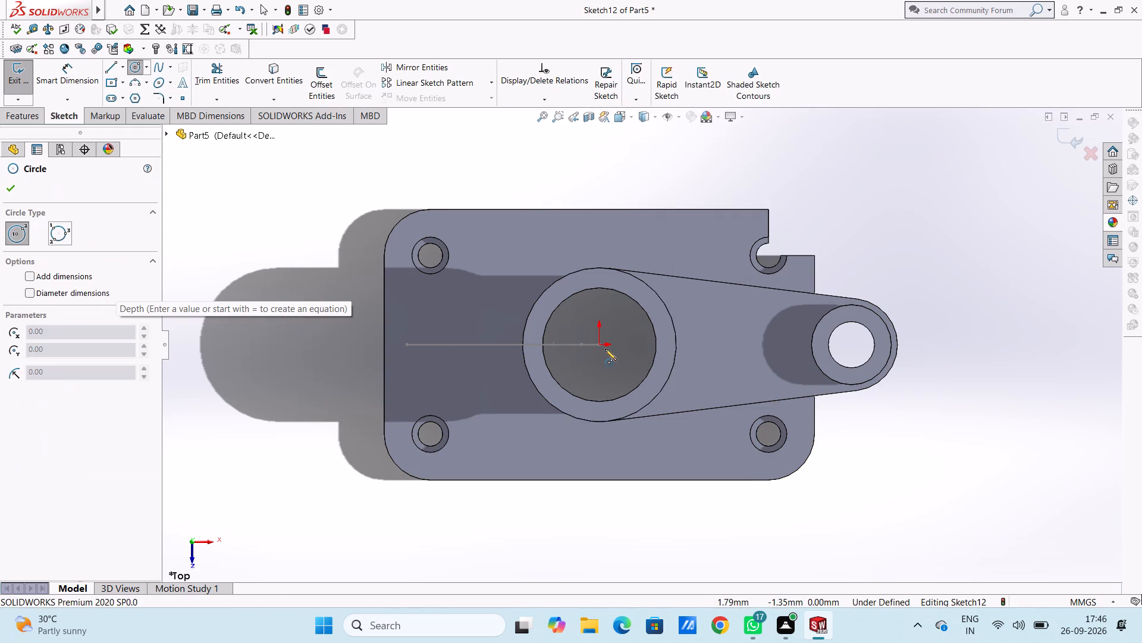
pyautogui.click(599, 344)
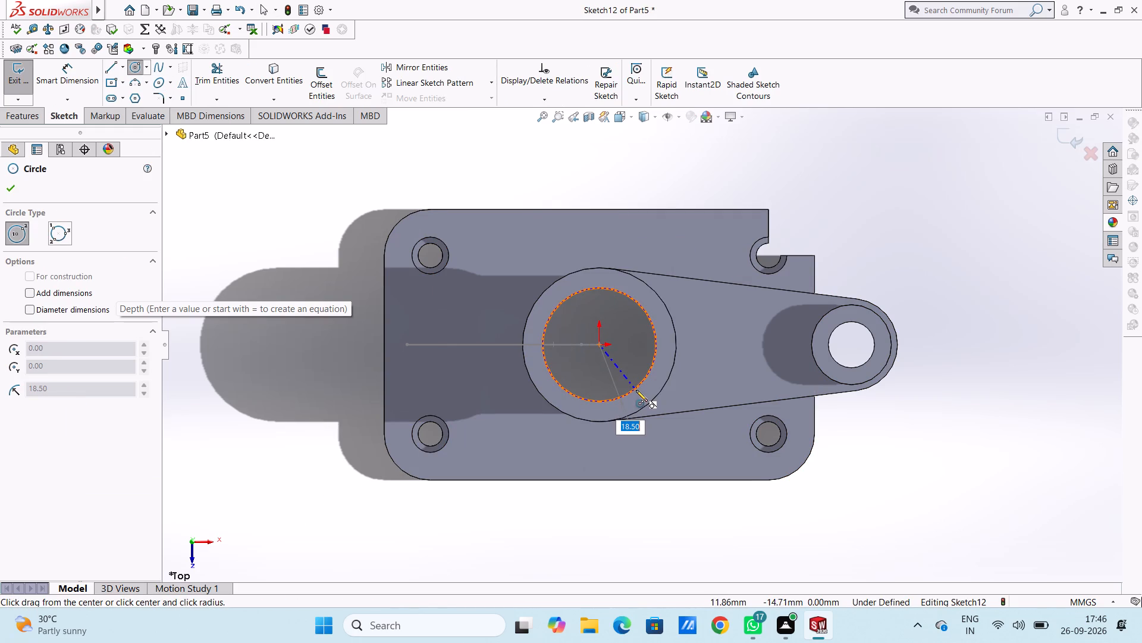
pyautogui.click(629, 380)
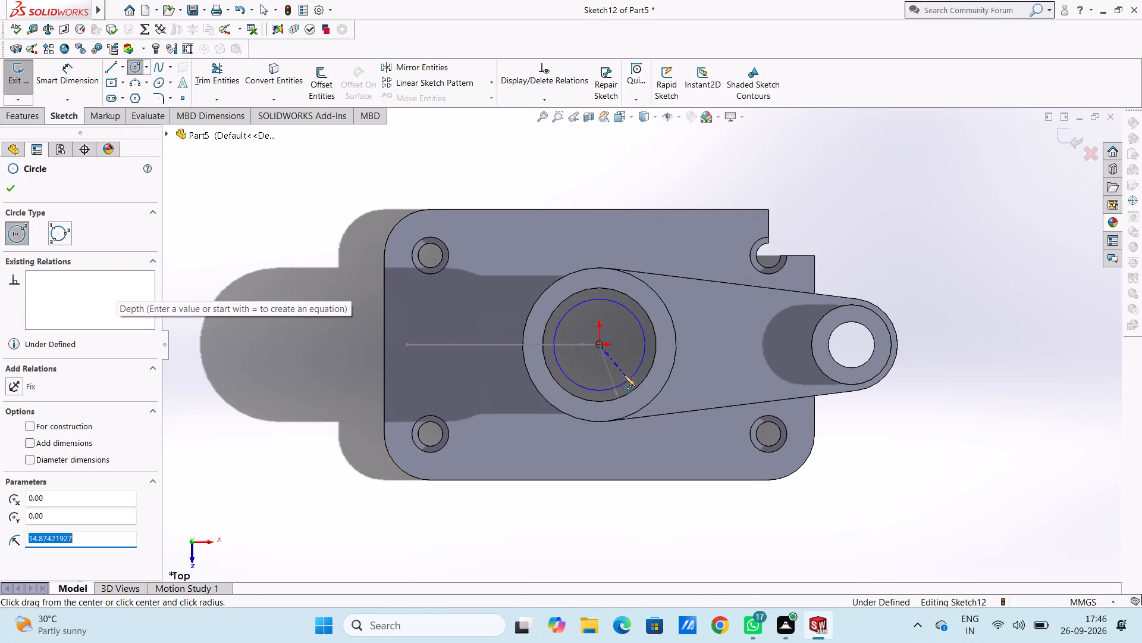
pyautogui.press('Escape')
pyautogui.press('Escape')
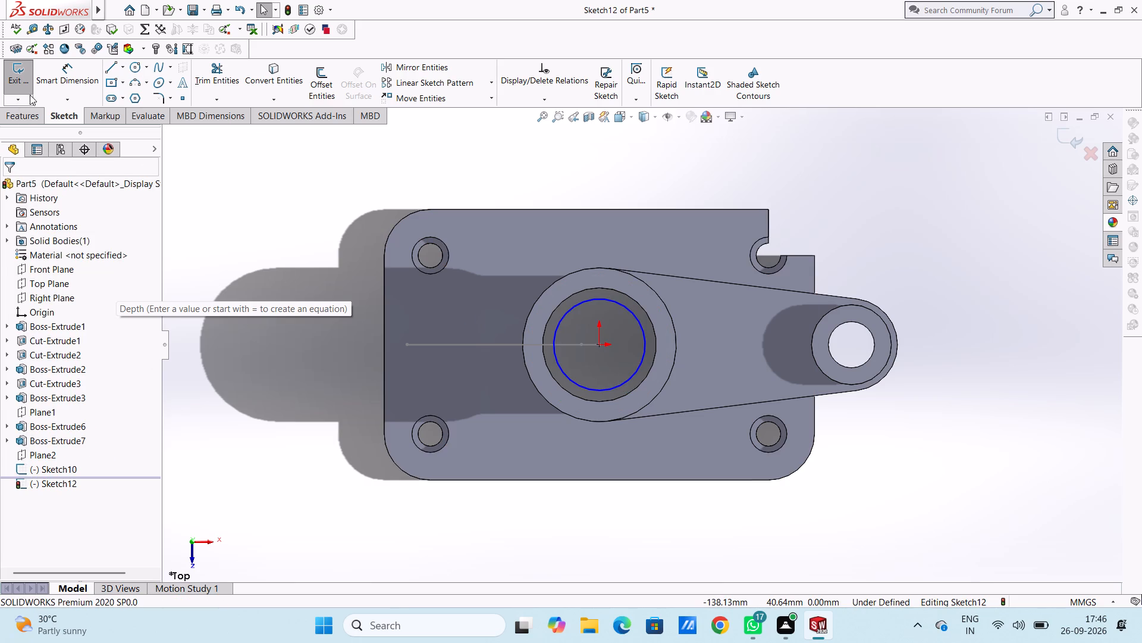
# Dimension the new circle's diameter to 30 mm.
pyautogui.click(57, 90)
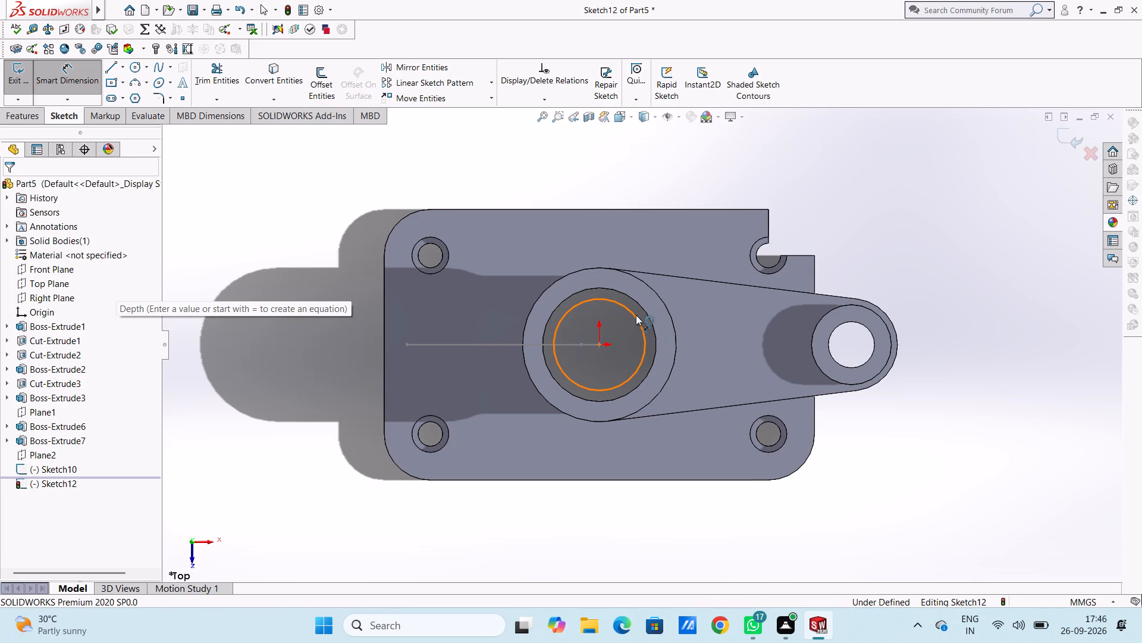
pyautogui.click(636, 315)
pyautogui.click(884, 180)
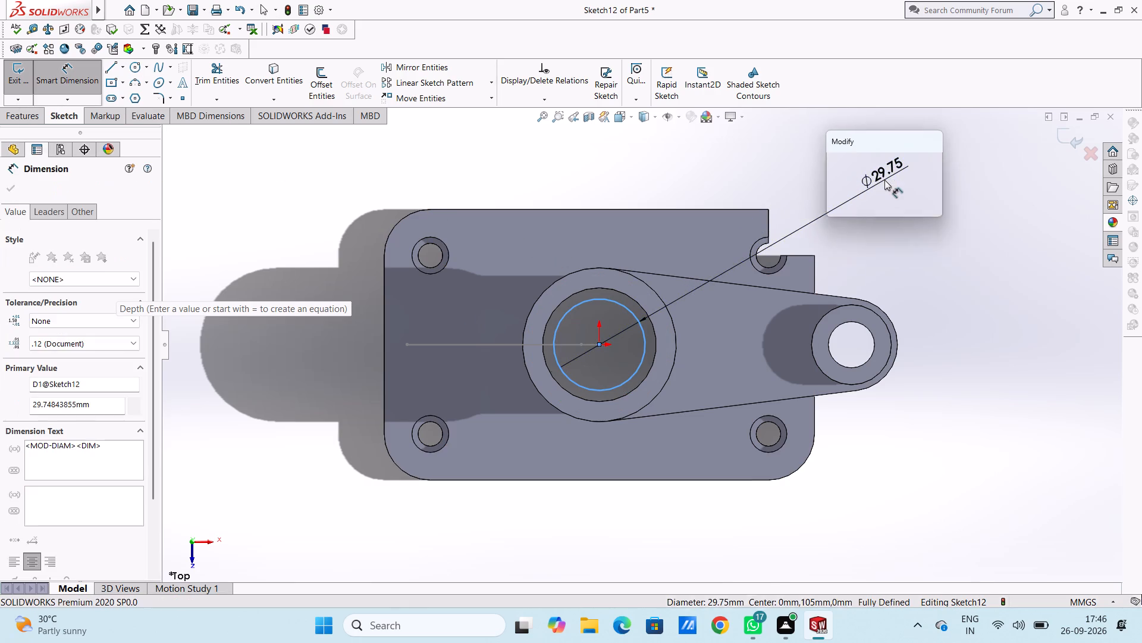
pyautogui.write('30')
pyautogui.press('Return')
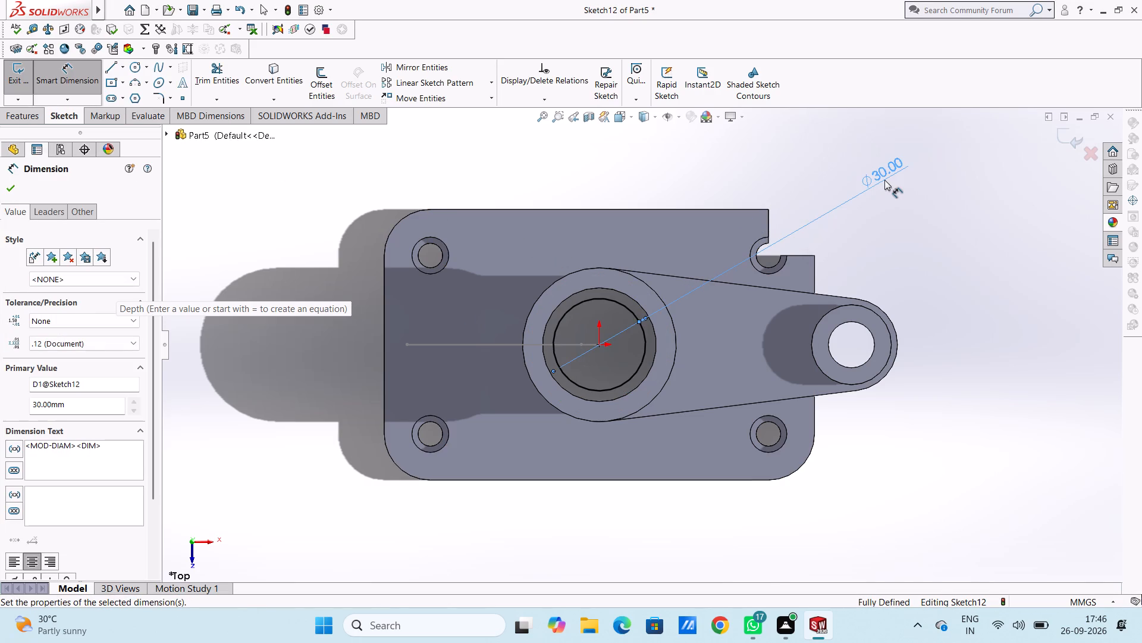
pyautogui.click(914, 242)
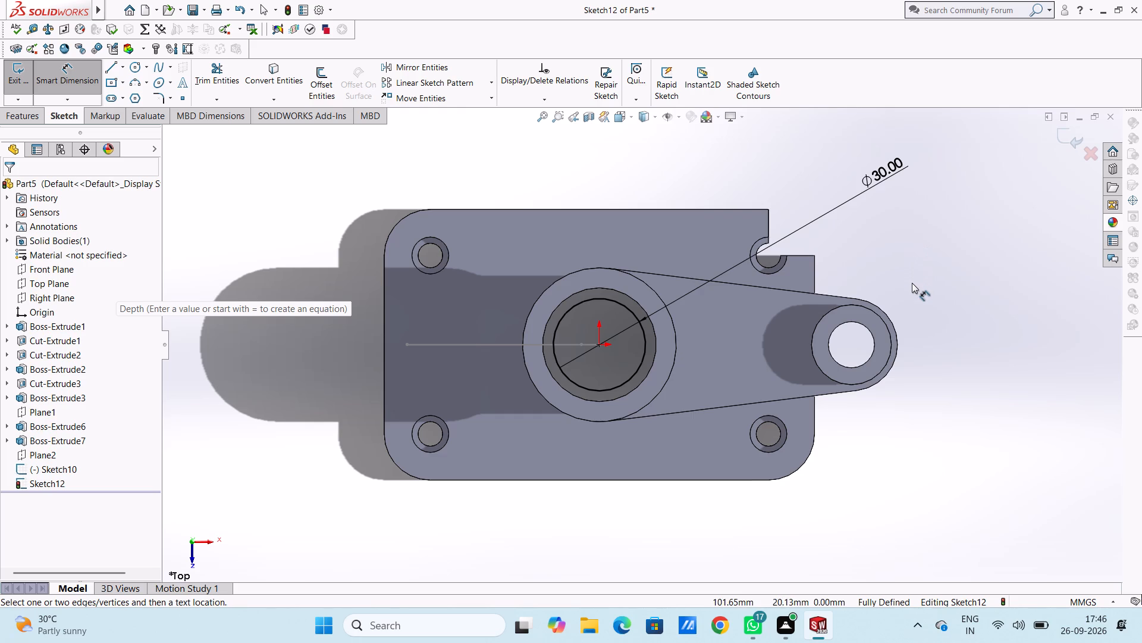
pyautogui.press('Escape')
pyautogui.press('Escape')
# Sweep the circle along the bent path as a one-direction thin feature with 6 mm wall thickness.
pyautogui.moveTo(829, 458); pyautogui.dragTo(813, 348, button='middle')
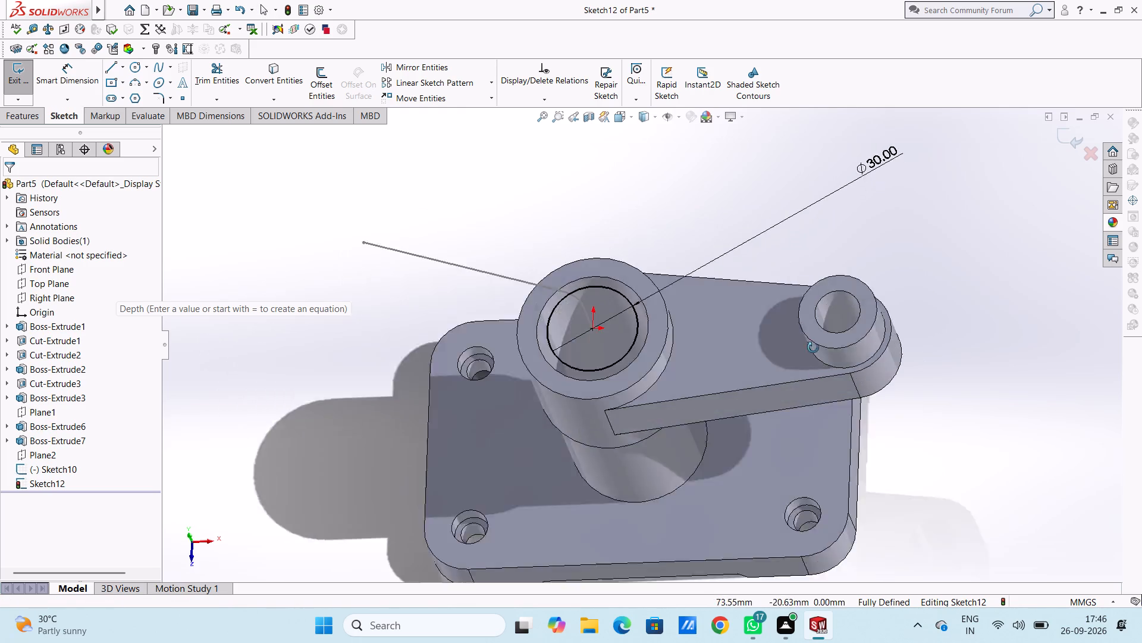
pyautogui.moveTo(813, 348); pyautogui.dragTo(815, 279, button='middle')
pyautogui.click(23, 116)
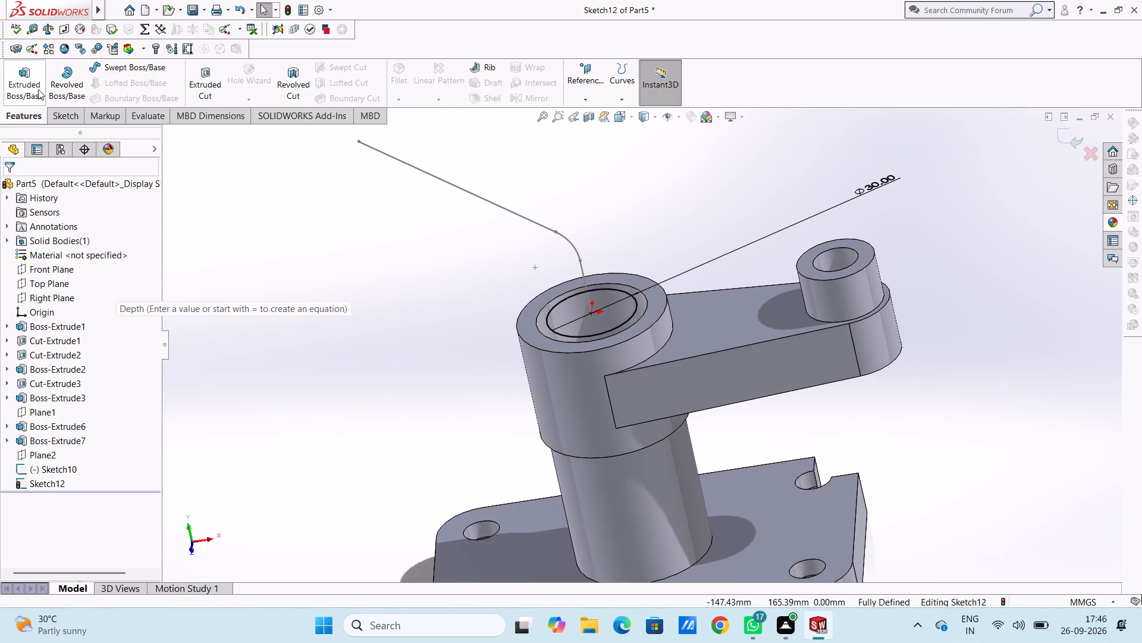
pyautogui.click(132, 64)
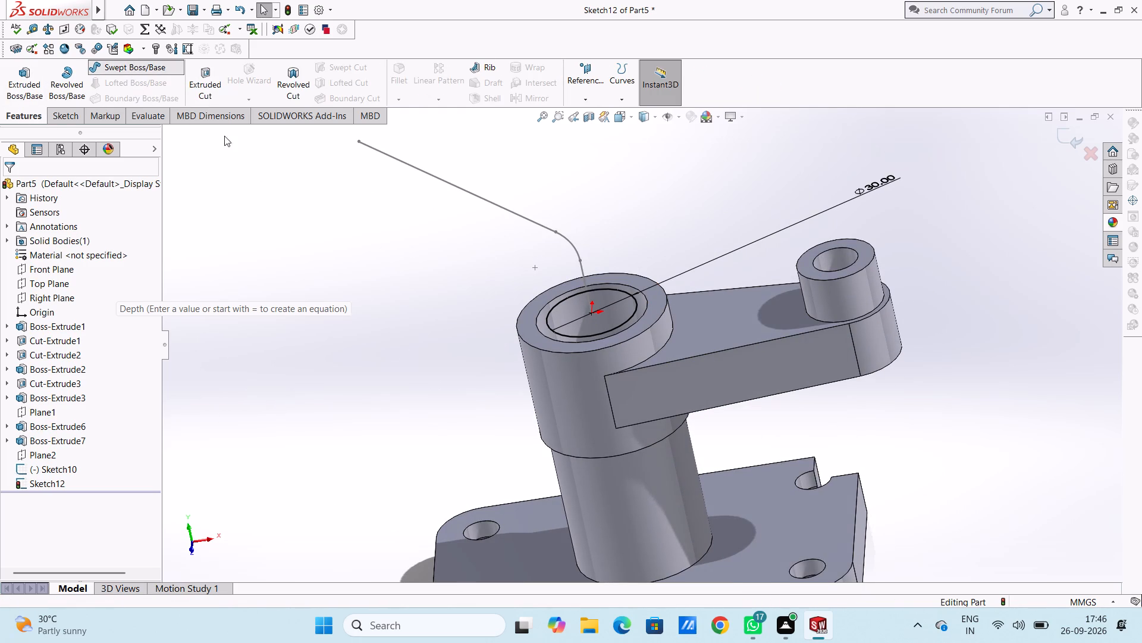
pyautogui.click(624, 321)
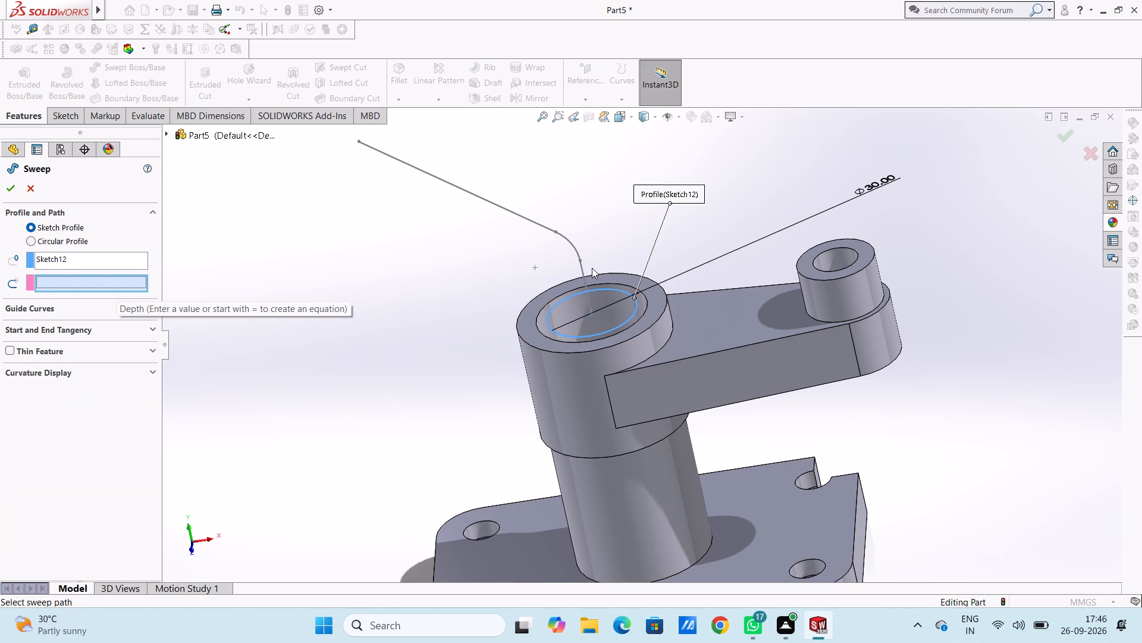
pyautogui.click(583, 277)
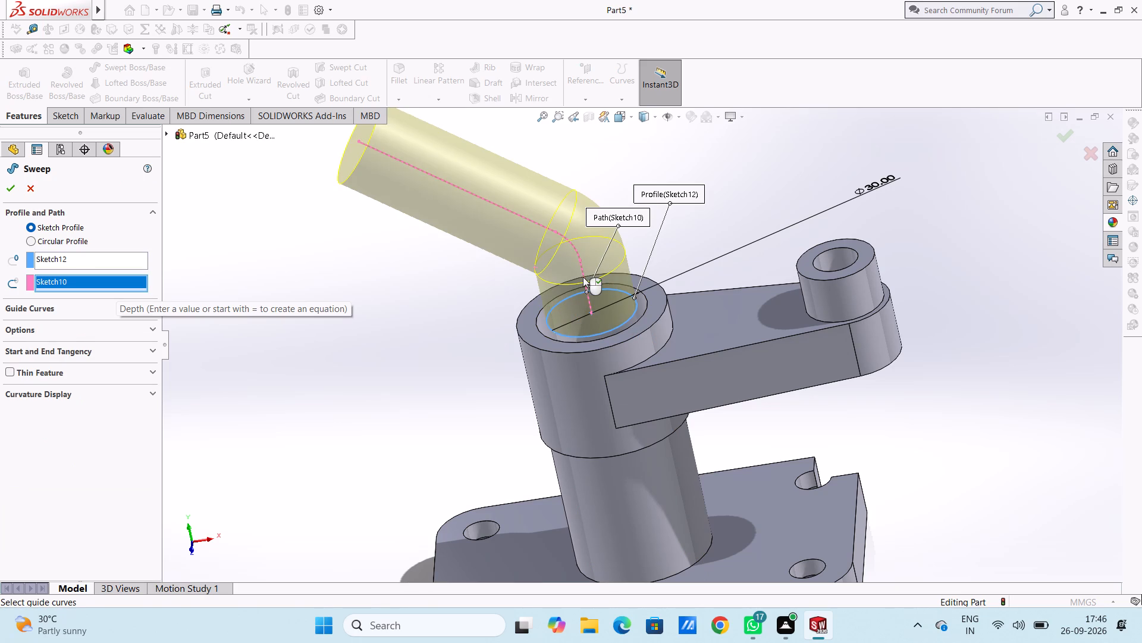
pyautogui.click(10, 372)
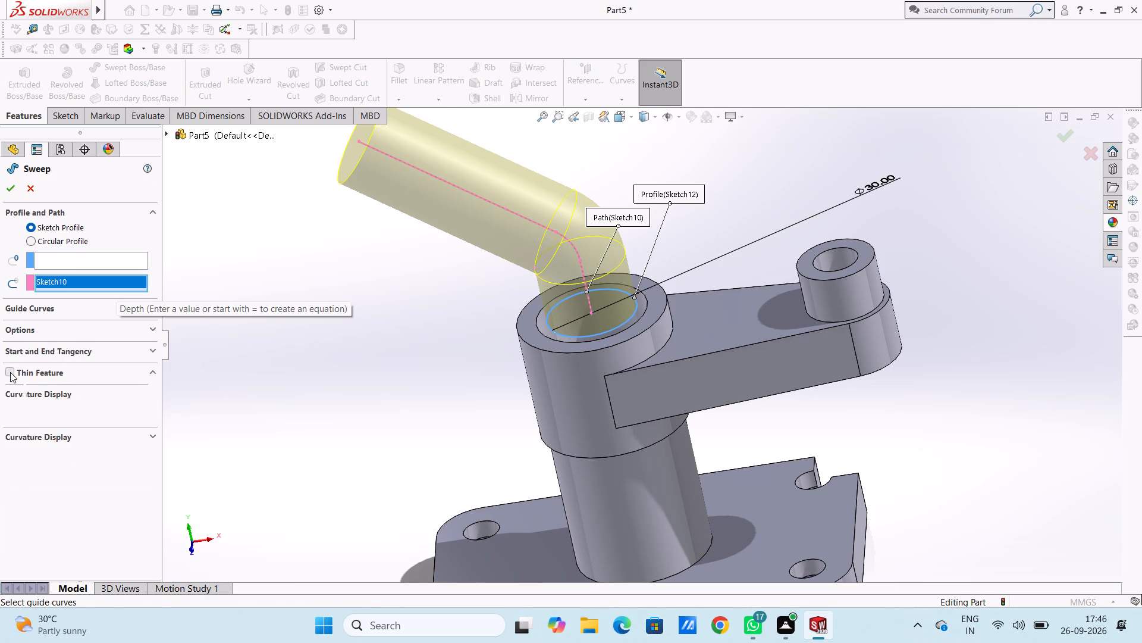
pyautogui.click(9, 186)
pyautogui.click(330, 292)
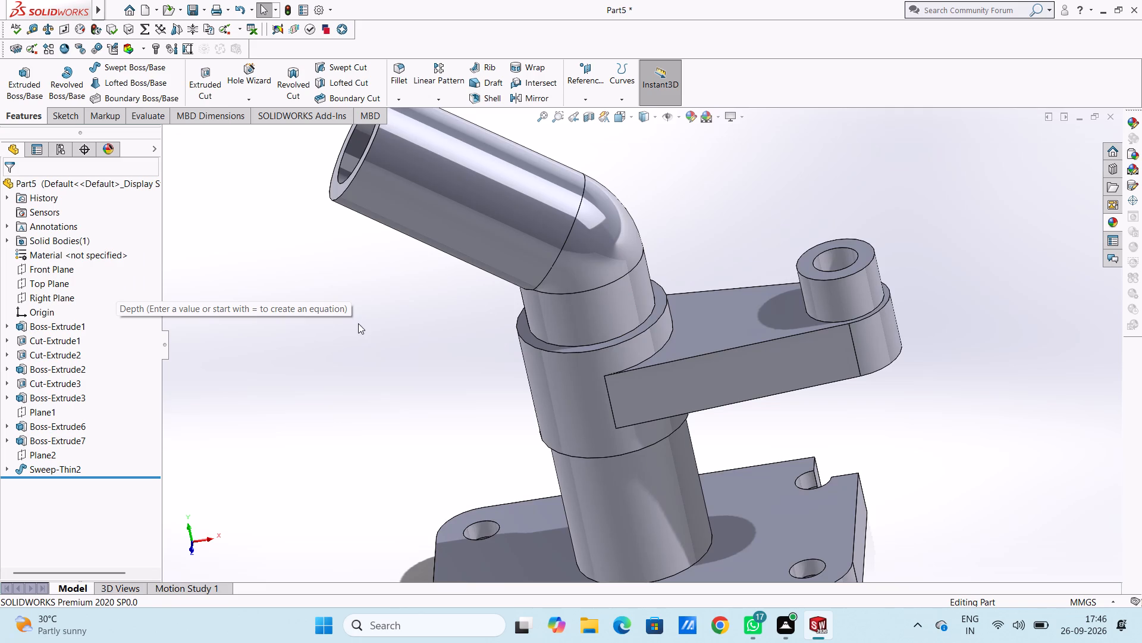
# Examine the swept tube and its open end together with the rest of the part from several orientations.
pyautogui.scroll(2, 358, 323)
pyautogui.moveTo(363, 329); pyautogui.dragTo(400, 303, button='middle')
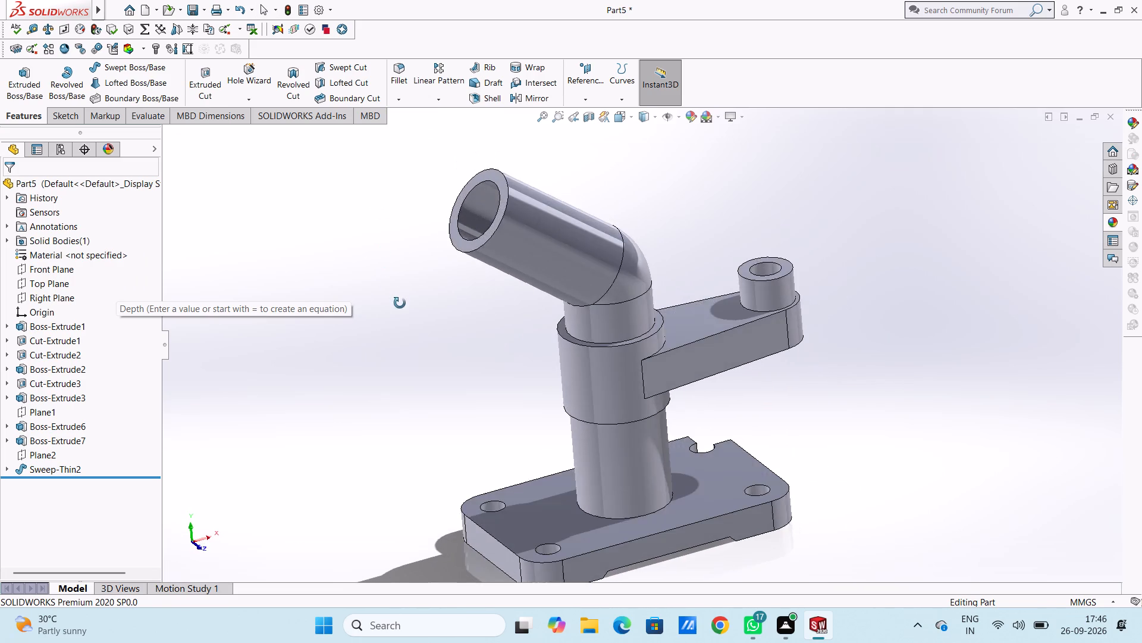
pyautogui.moveTo(400, 303); pyautogui.dragTo(349, 249, button='middle')
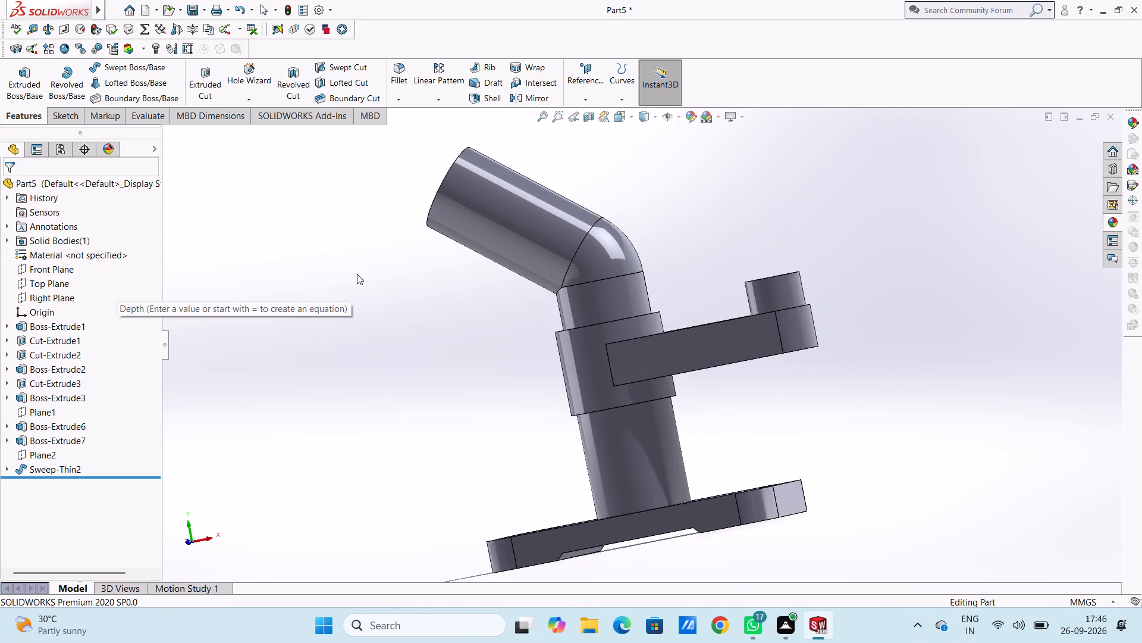
pyautogui.moveTo(372, 286); pyautogui.dragTo(380, 286, button='middle')
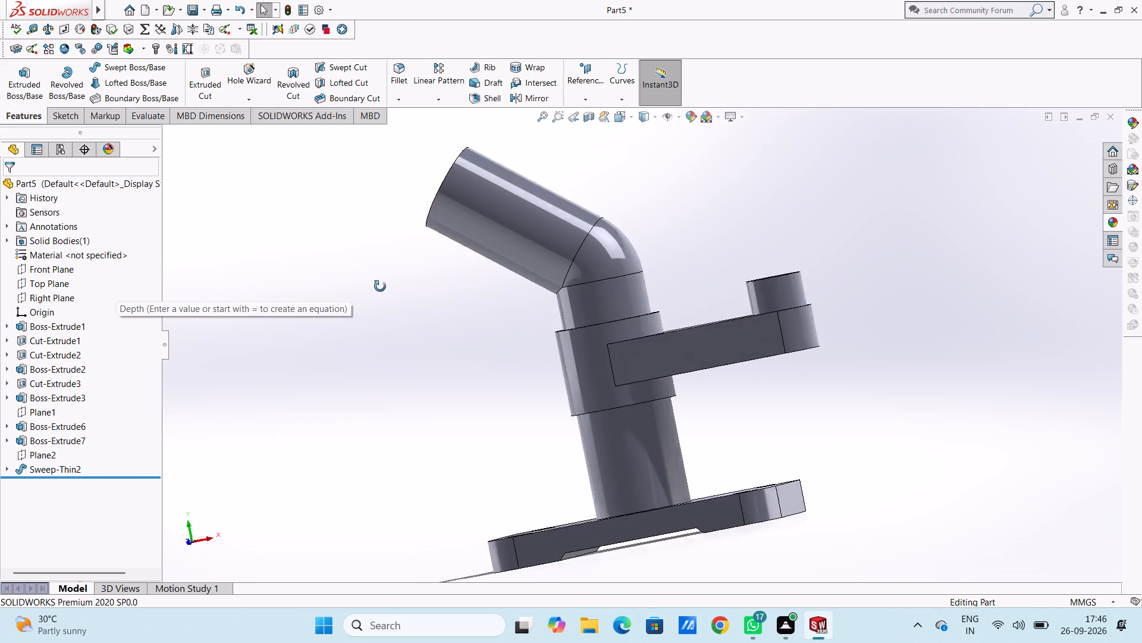
pyautogui.moveTo(380, 286); pyautogui.dragTo(436, 315, button='middle')
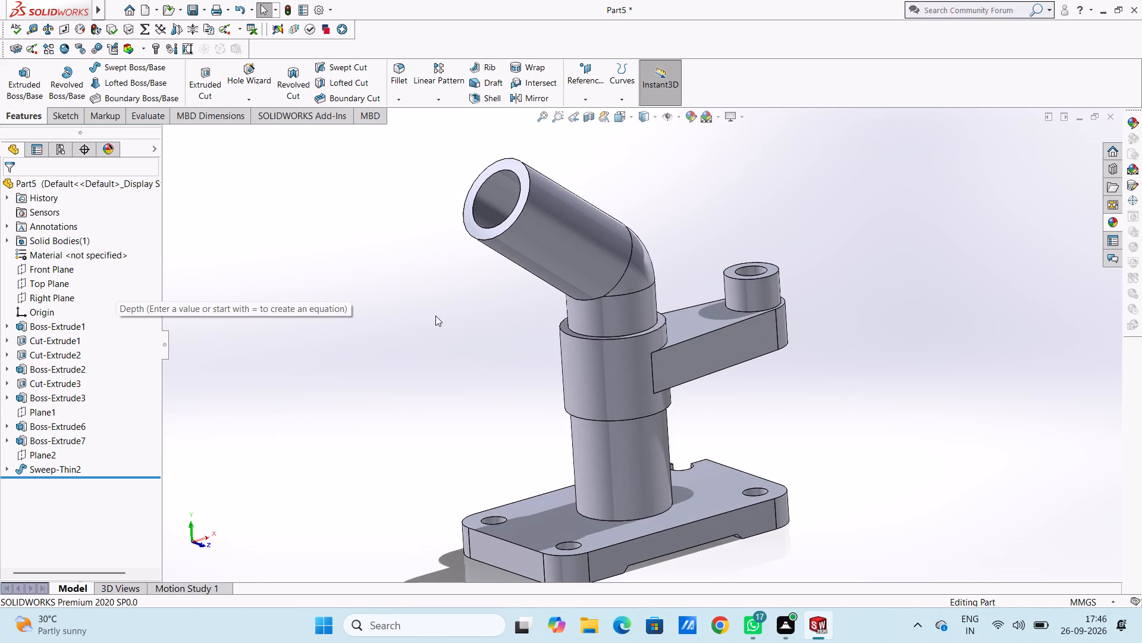
pyautogui.hotkey('ctrl', '5')
pyautogui.hotkey('ctrl', '7')
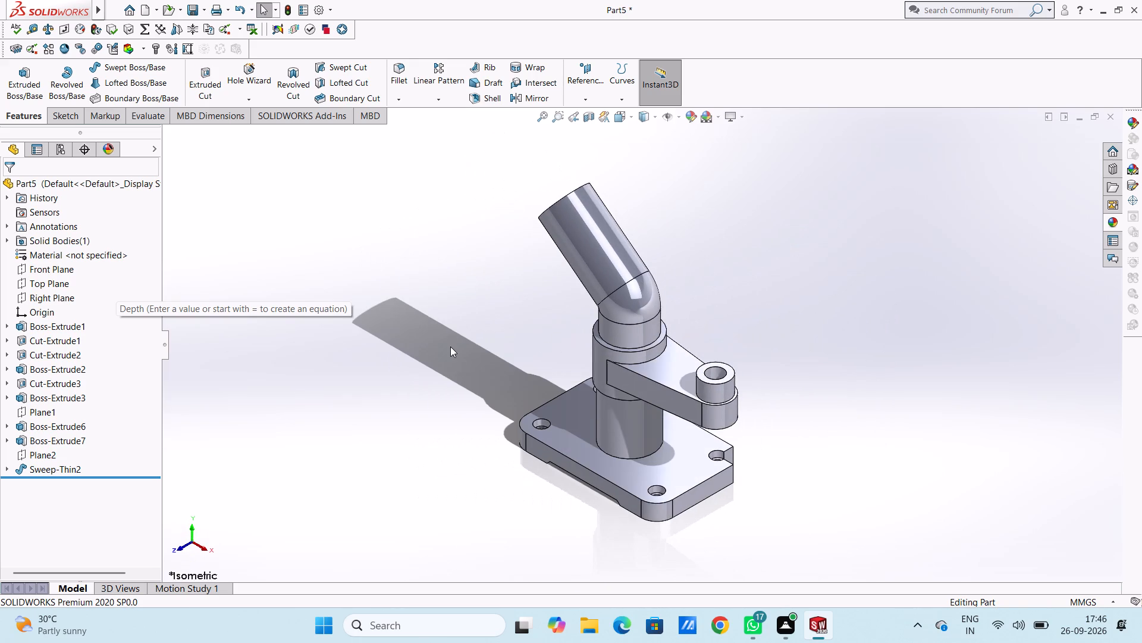
pyautogui.moveTo(450, 347); pyautogui.dragTo(514, 340, button='middle')
pyautogui.moveTo(439, 305); pyautogui.dragTo(541, 402, button='middle')
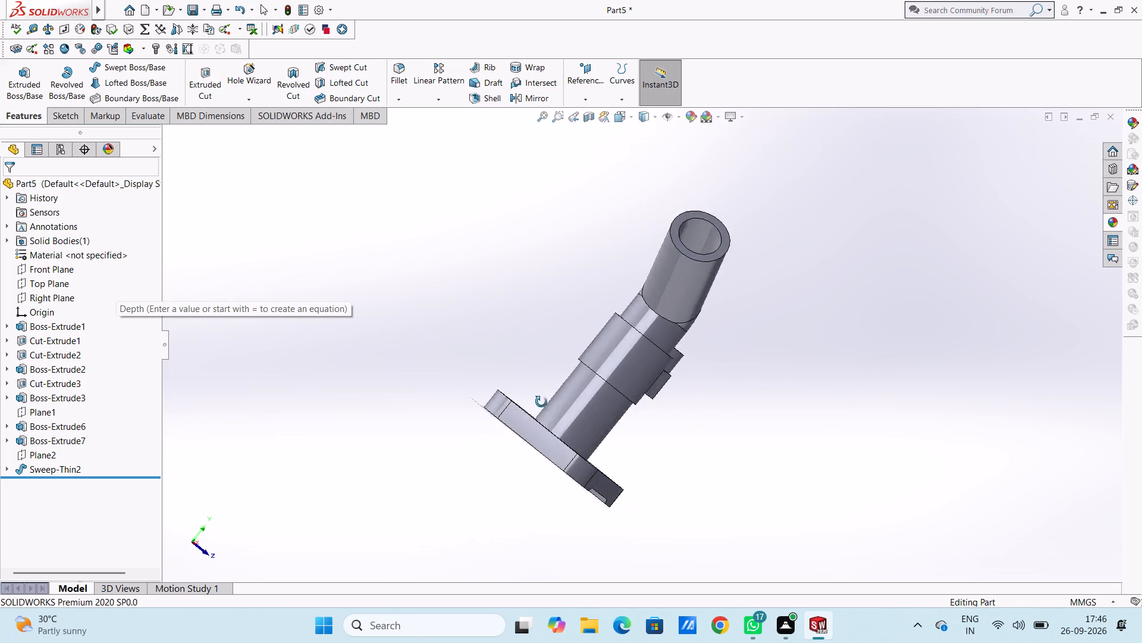
pyautogui.moveTo(541, 402); pyautogui.dragTo(554, 417, button='middle')
pyautogui.moveTo(465, 360); pyautogui.dragTo(494, 448, button='middle')
pyautogui.scroll(-1, 474, 369)
pyautogui.moveTo(472, 296); pyautogui.dragTo(362, 290, button='middle')
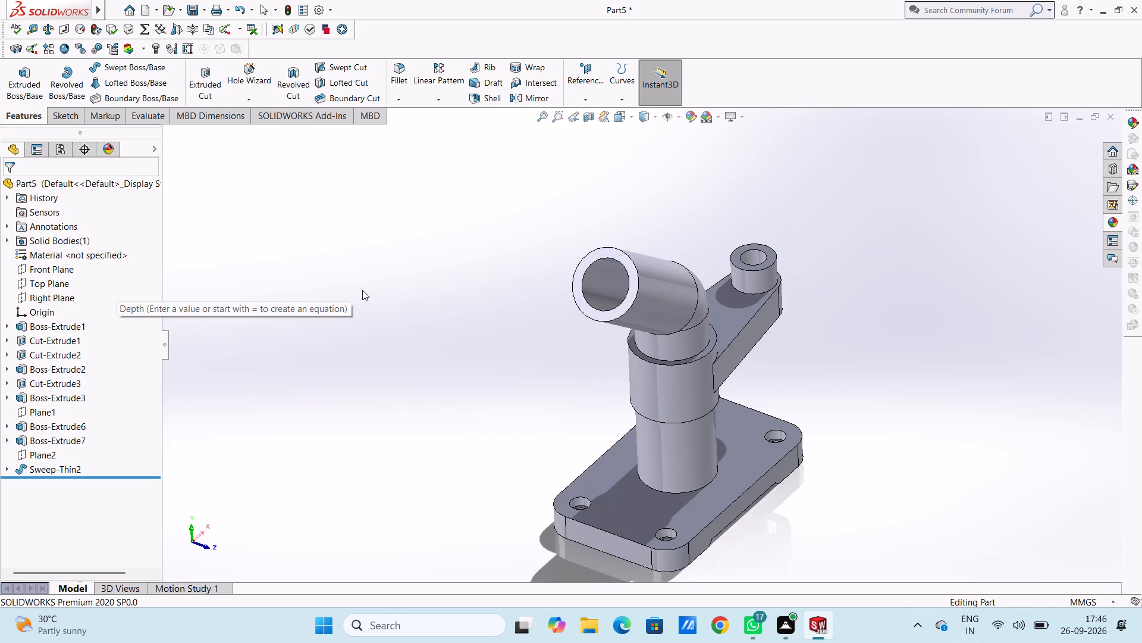
pyautogui.hotkey('ctrl', '1')
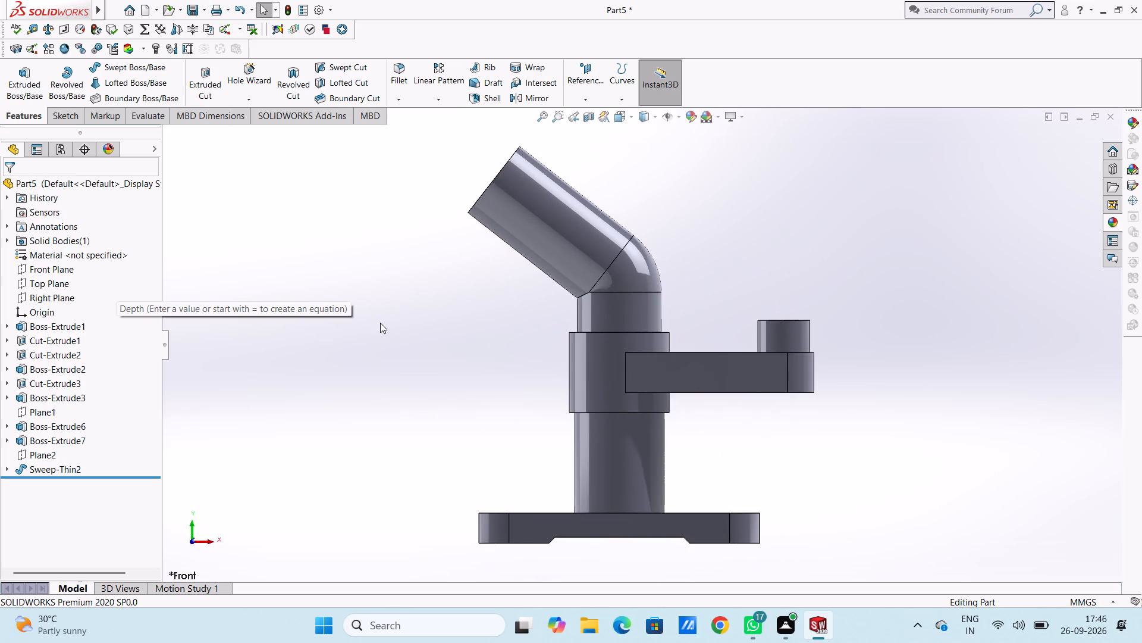
pyautogui.hotkey('ctrl', '4')
pyautogui.hotkey('ctrl', '3')
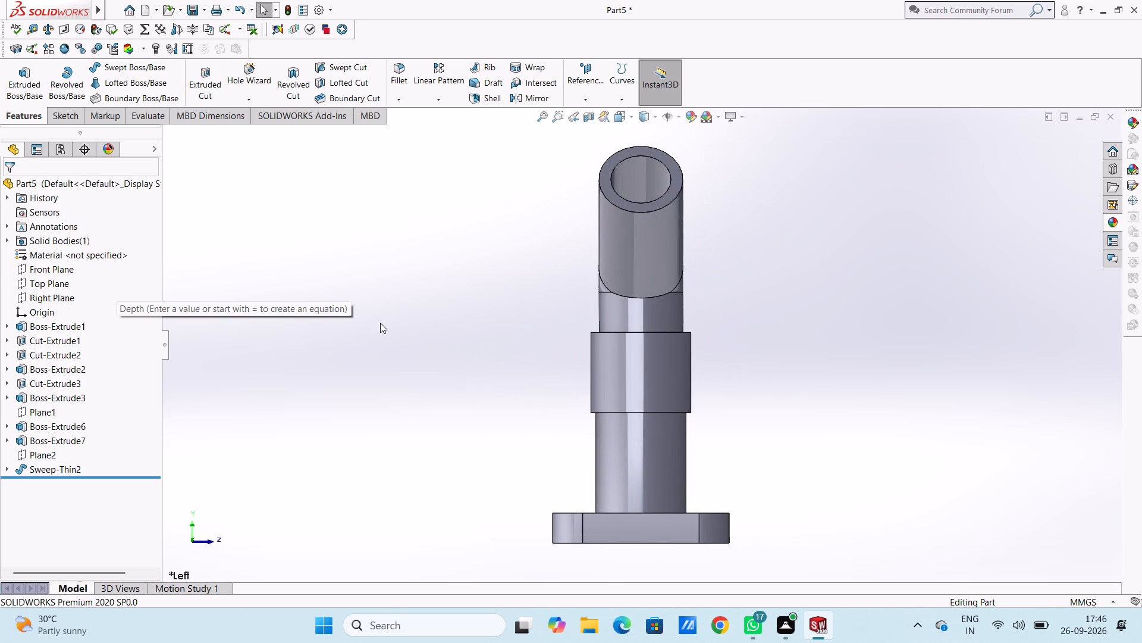
pyautogui.moveTo(435, 205); pyautogui.dragTo(431, 298, button='middle')
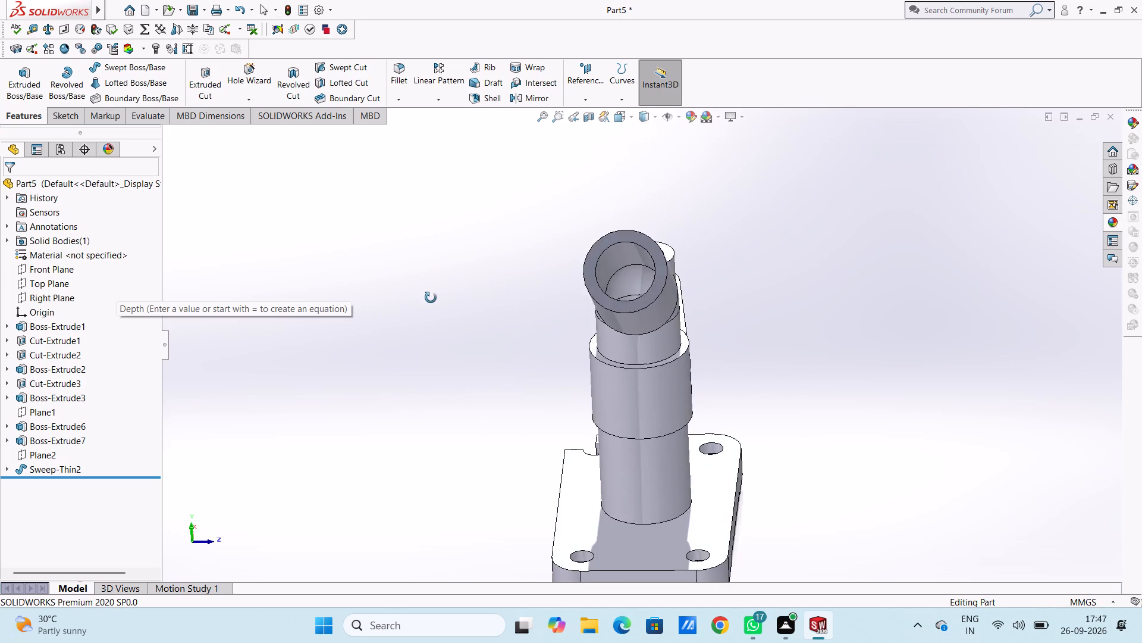
pyautogui.moveTo(431, 298); pyautogui.dragTo(434, 327, button='middle')
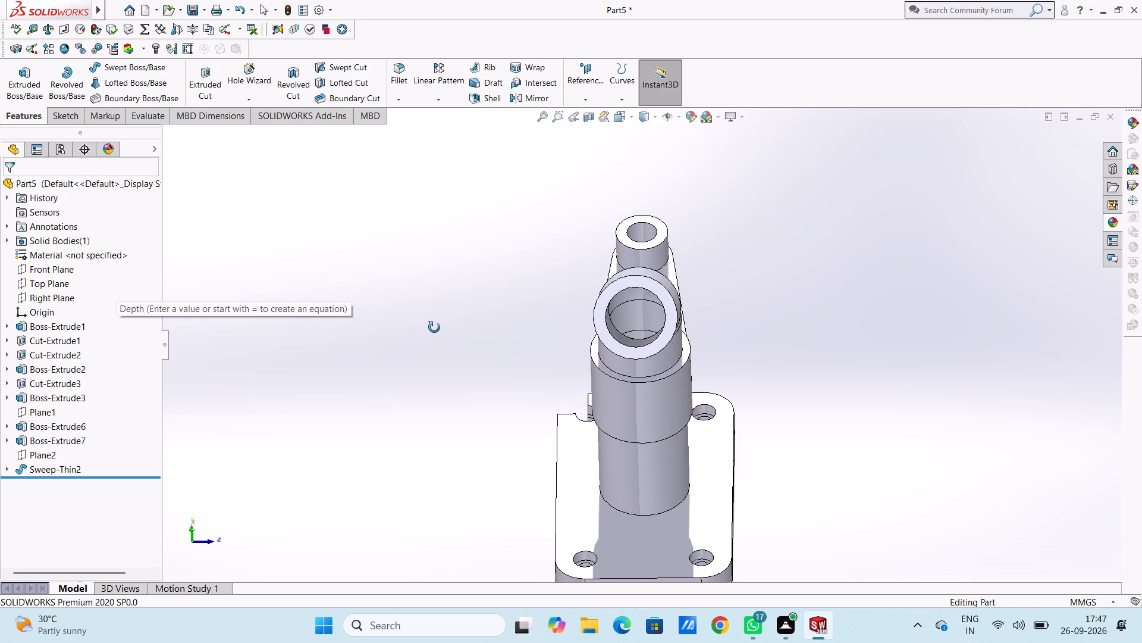
pyautogui.moveTo(434, 327); pyautogui.dragTo(437, 330, button='middle')
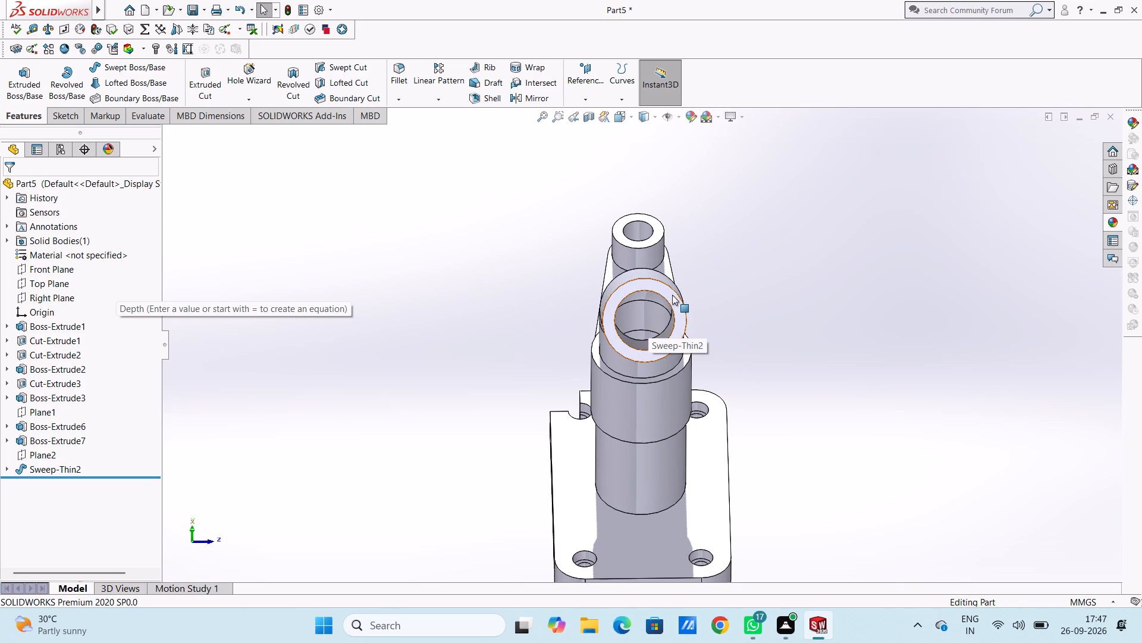
# Open a new sketch on the annular end face of the swept tube.
pyautogui.click(672, 295)
pyautogui.click(727, 263)
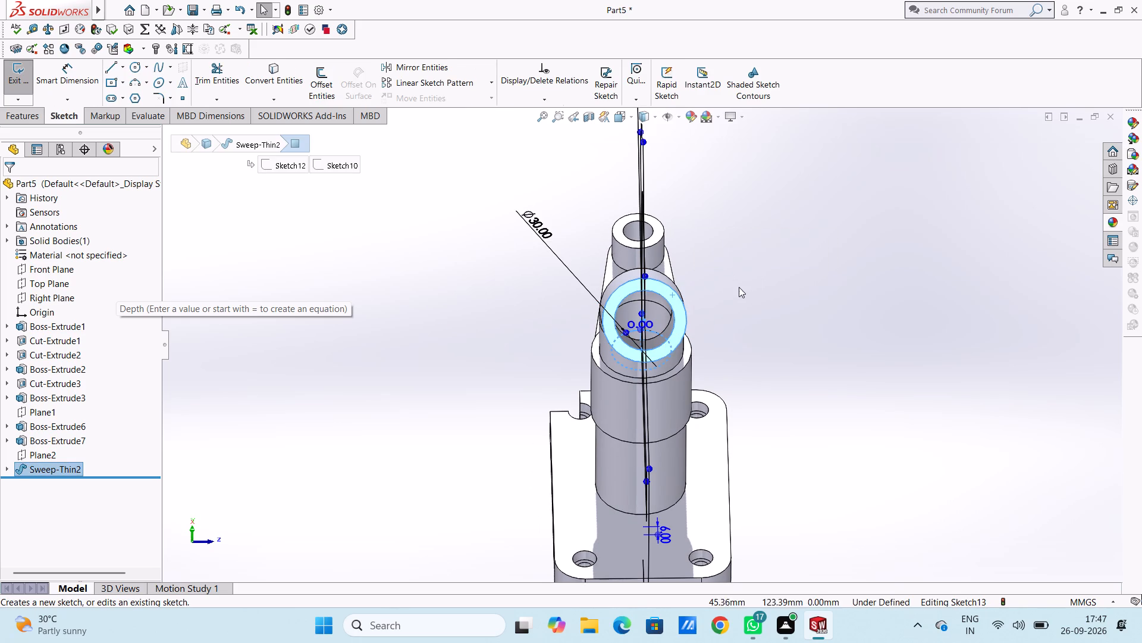
pyautogui.click(740, 288)
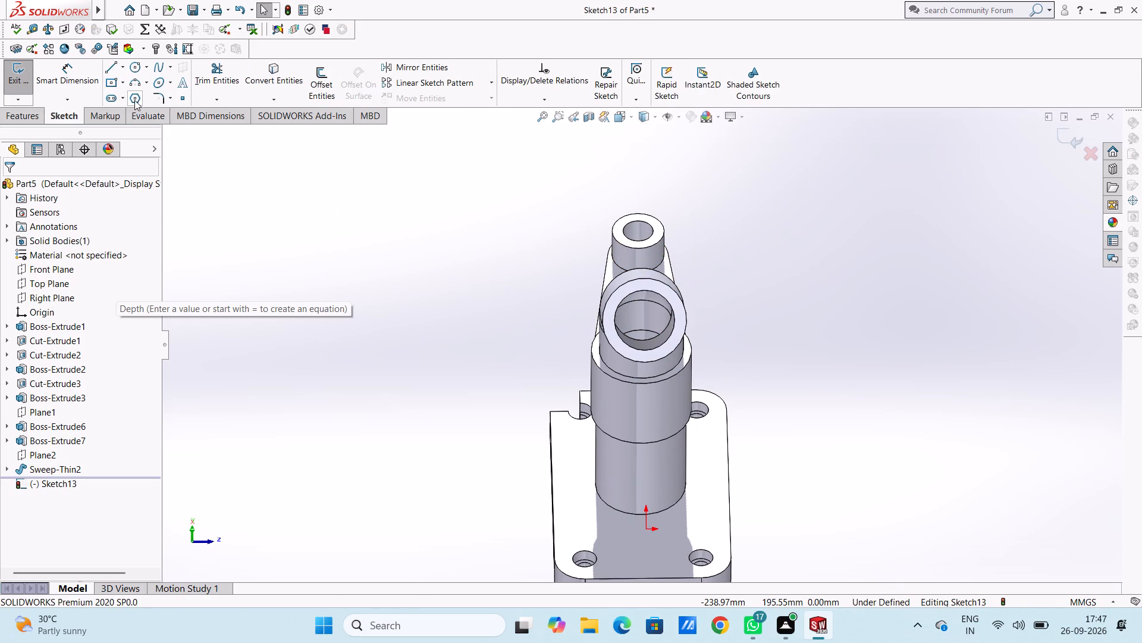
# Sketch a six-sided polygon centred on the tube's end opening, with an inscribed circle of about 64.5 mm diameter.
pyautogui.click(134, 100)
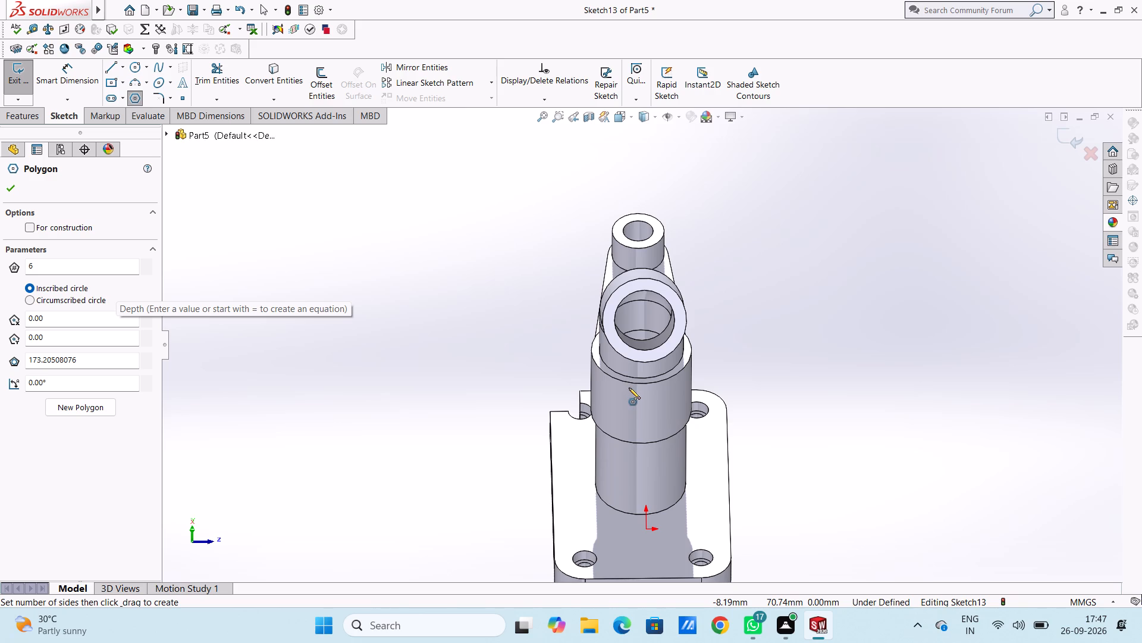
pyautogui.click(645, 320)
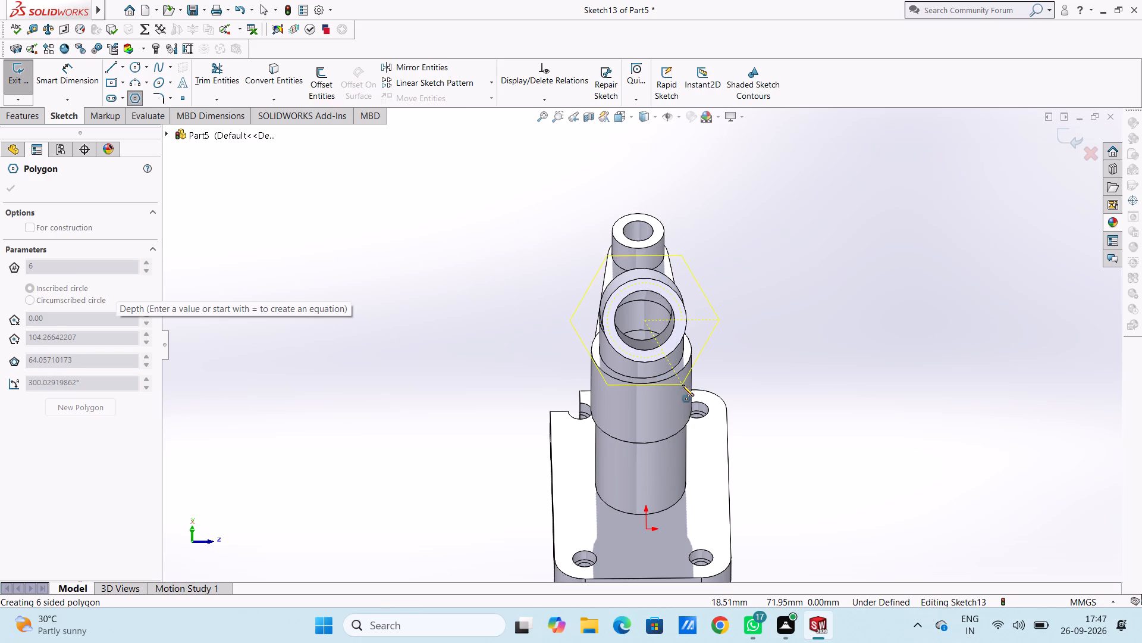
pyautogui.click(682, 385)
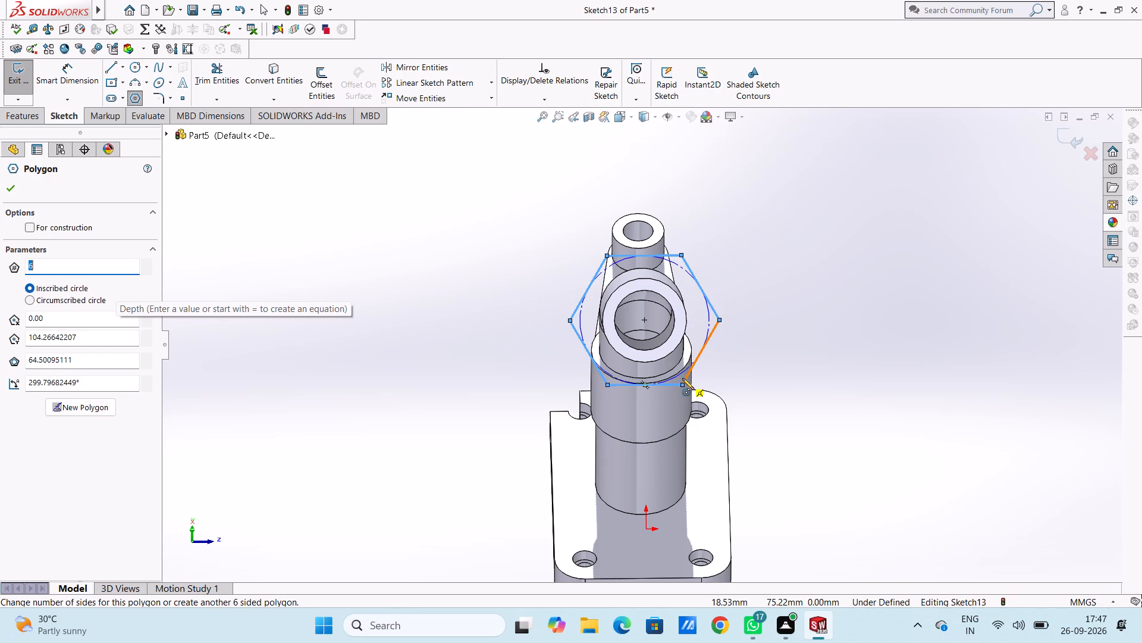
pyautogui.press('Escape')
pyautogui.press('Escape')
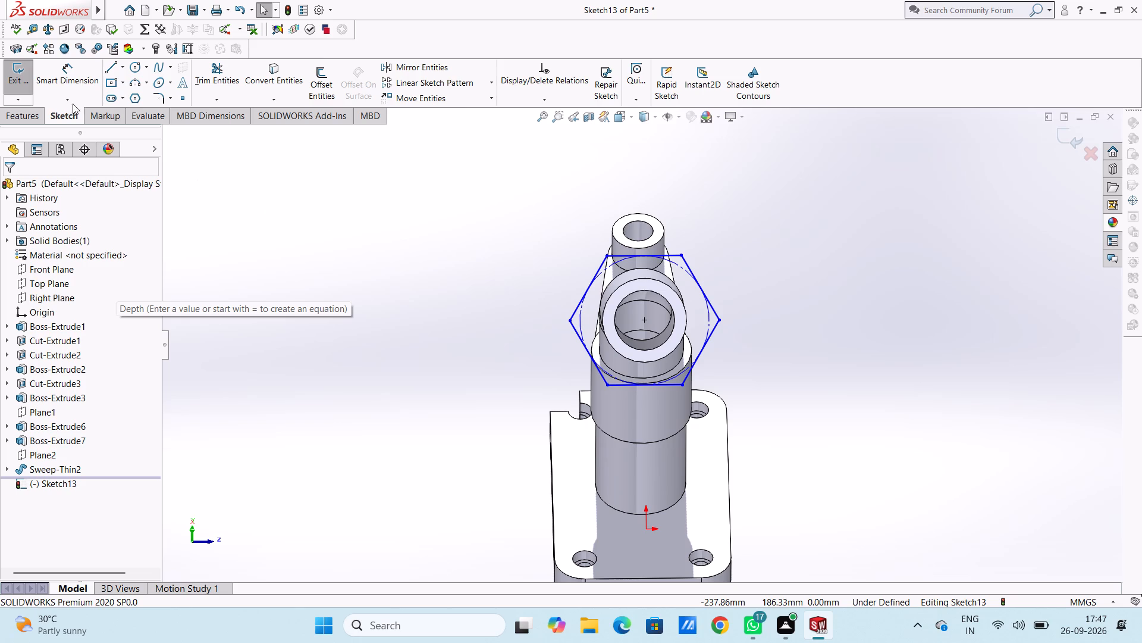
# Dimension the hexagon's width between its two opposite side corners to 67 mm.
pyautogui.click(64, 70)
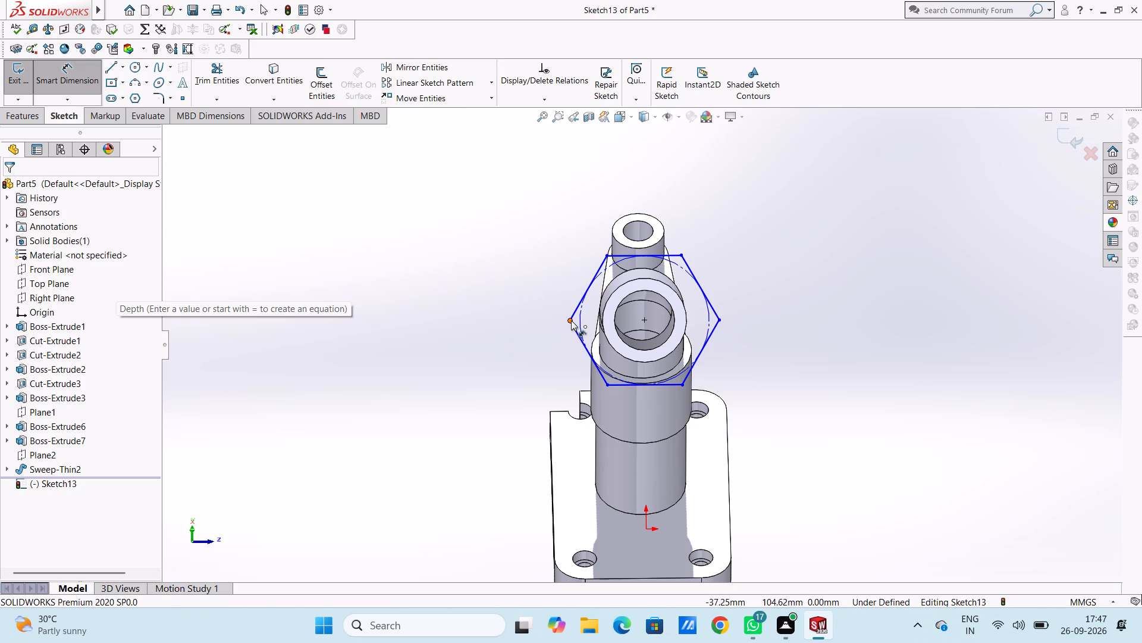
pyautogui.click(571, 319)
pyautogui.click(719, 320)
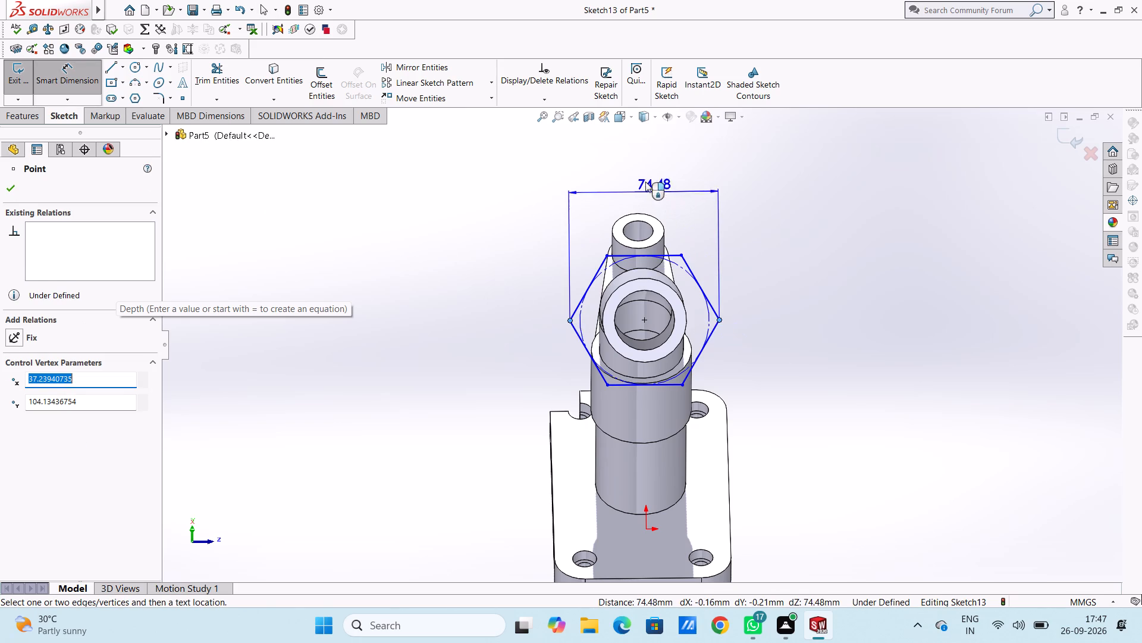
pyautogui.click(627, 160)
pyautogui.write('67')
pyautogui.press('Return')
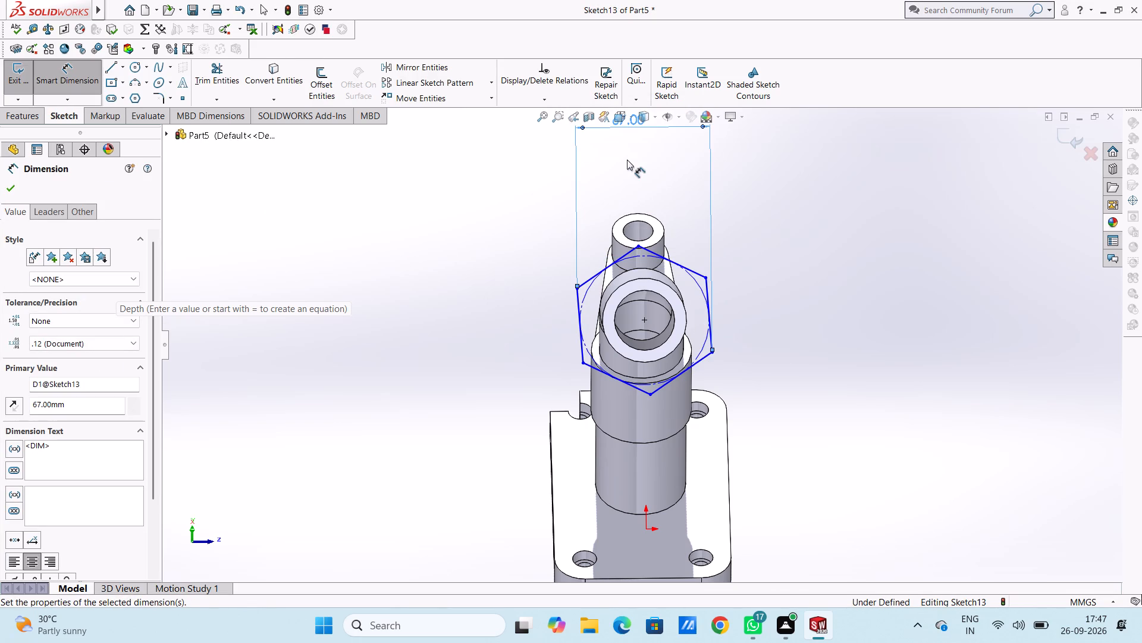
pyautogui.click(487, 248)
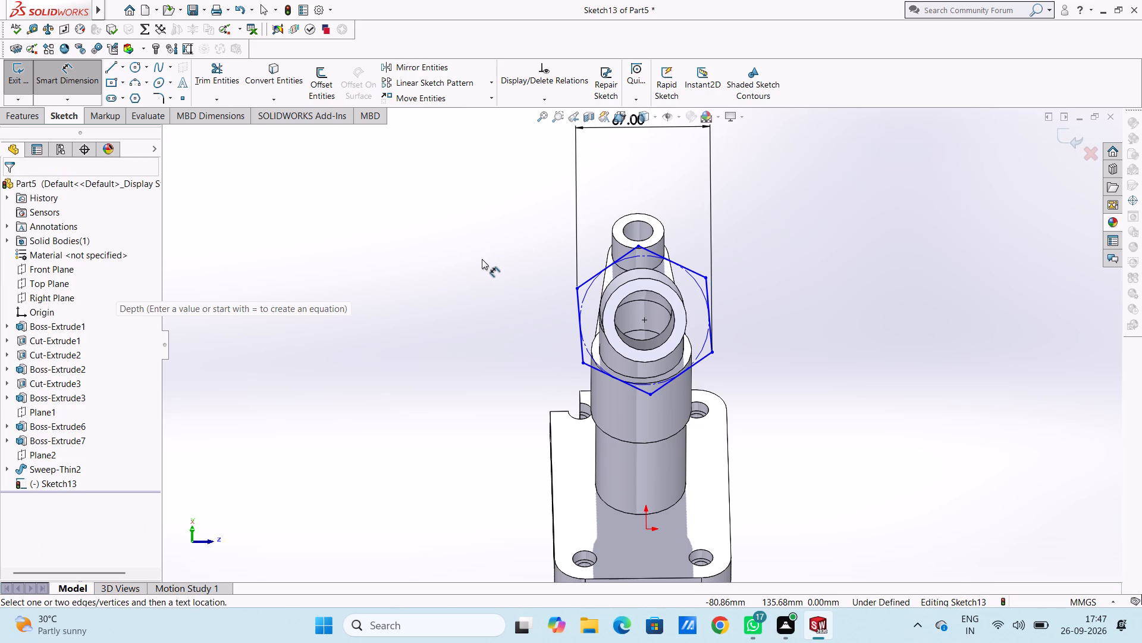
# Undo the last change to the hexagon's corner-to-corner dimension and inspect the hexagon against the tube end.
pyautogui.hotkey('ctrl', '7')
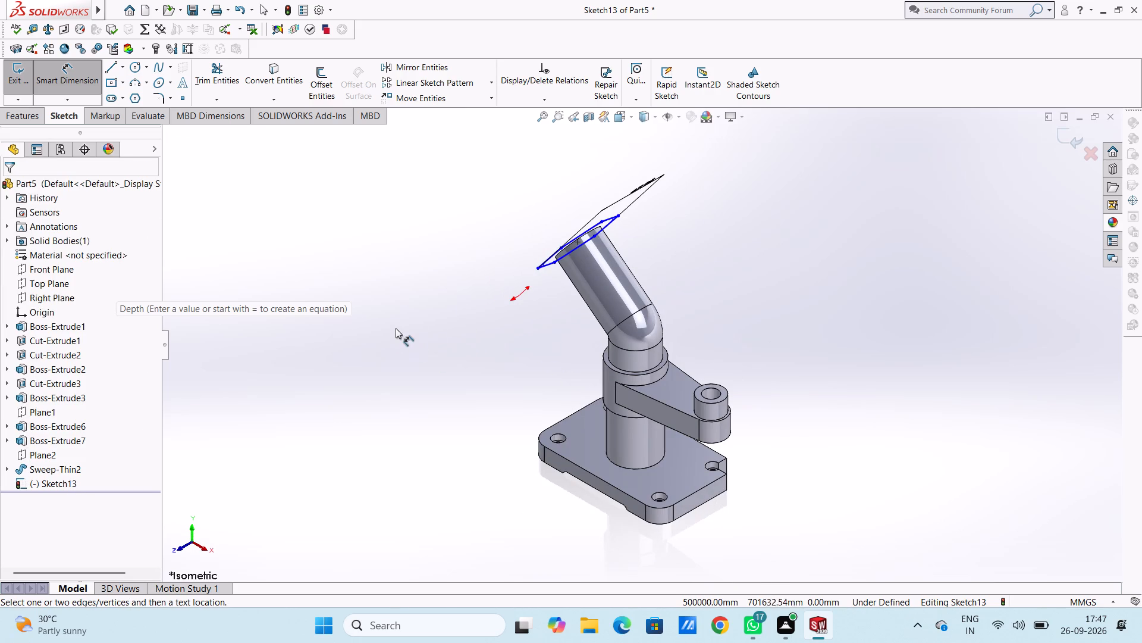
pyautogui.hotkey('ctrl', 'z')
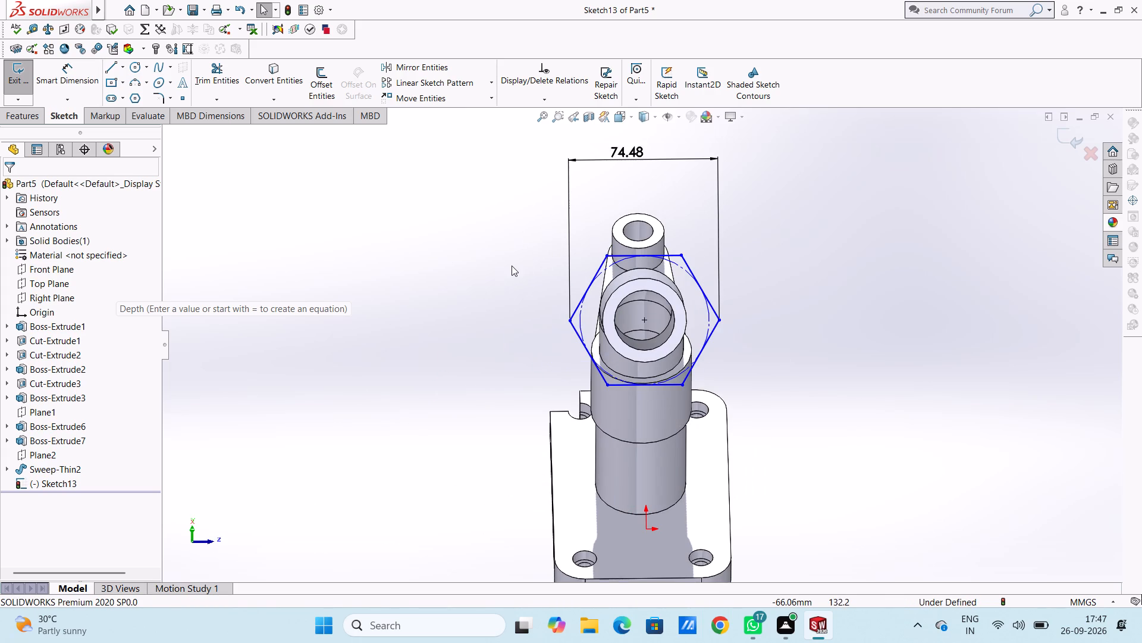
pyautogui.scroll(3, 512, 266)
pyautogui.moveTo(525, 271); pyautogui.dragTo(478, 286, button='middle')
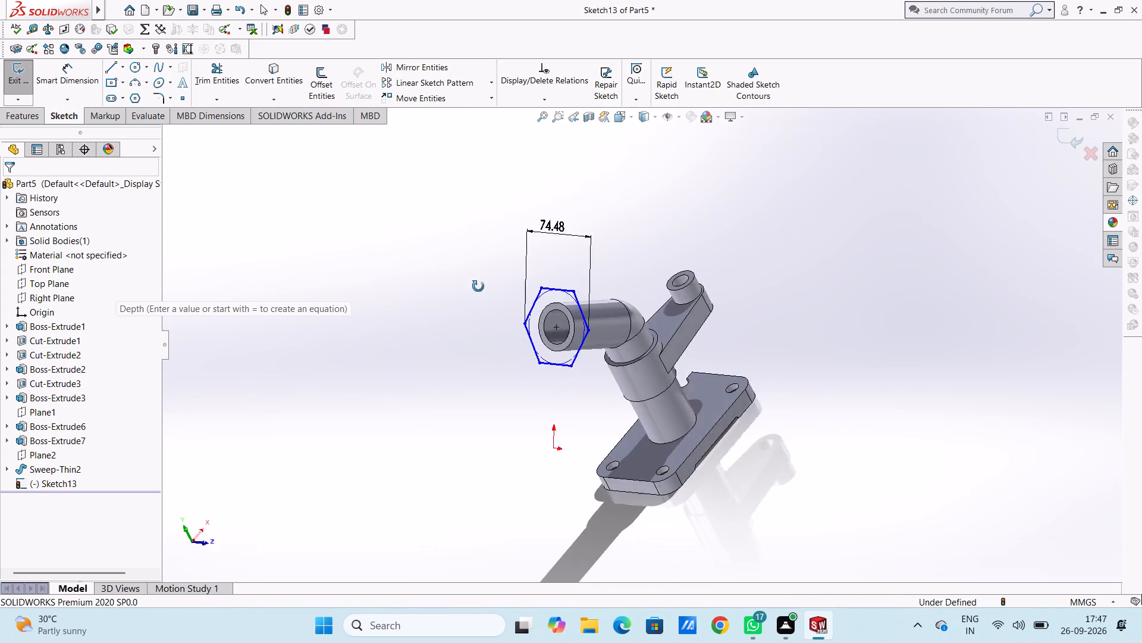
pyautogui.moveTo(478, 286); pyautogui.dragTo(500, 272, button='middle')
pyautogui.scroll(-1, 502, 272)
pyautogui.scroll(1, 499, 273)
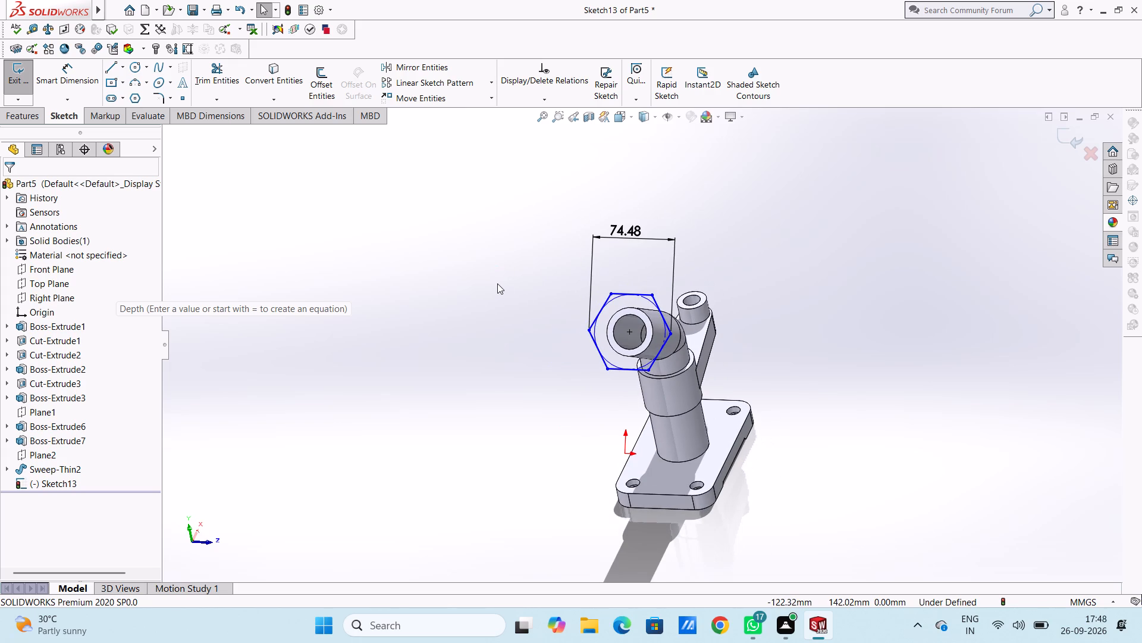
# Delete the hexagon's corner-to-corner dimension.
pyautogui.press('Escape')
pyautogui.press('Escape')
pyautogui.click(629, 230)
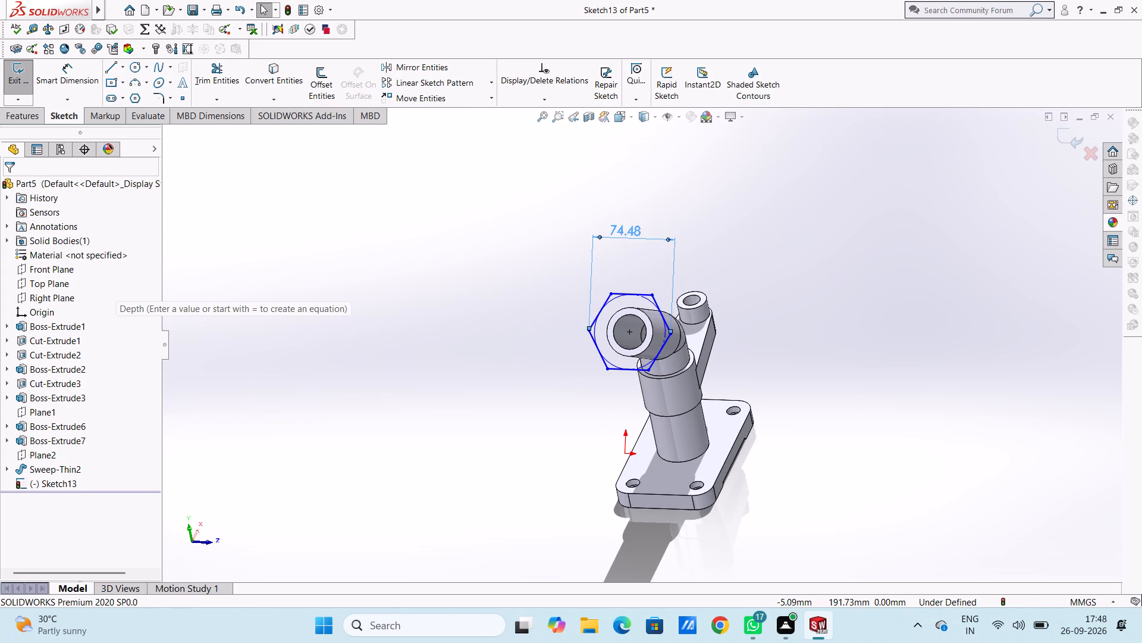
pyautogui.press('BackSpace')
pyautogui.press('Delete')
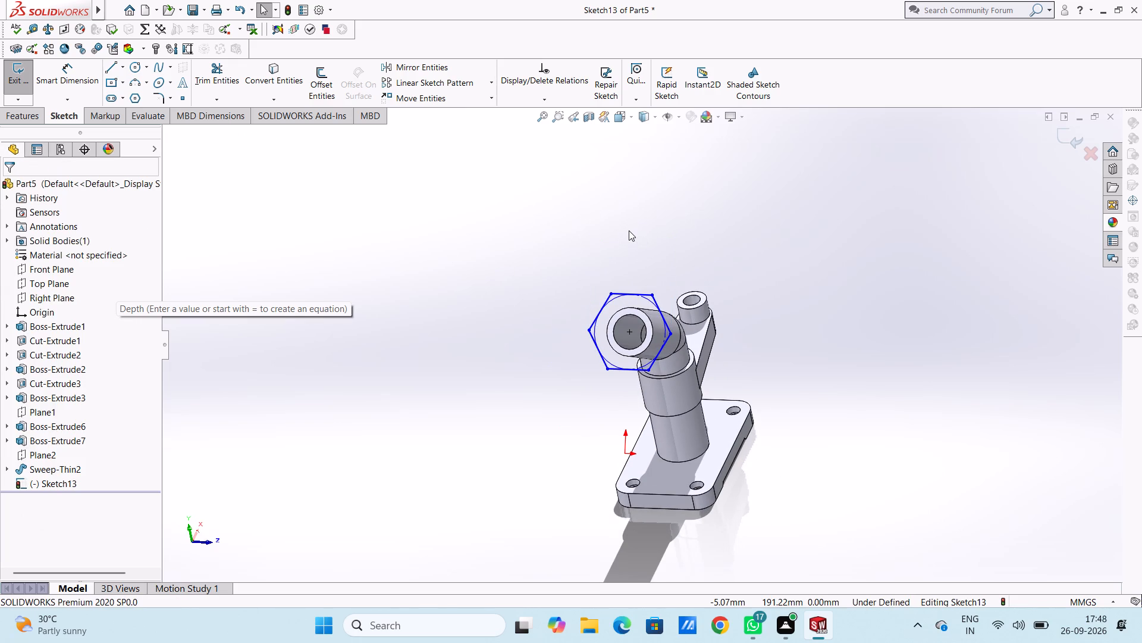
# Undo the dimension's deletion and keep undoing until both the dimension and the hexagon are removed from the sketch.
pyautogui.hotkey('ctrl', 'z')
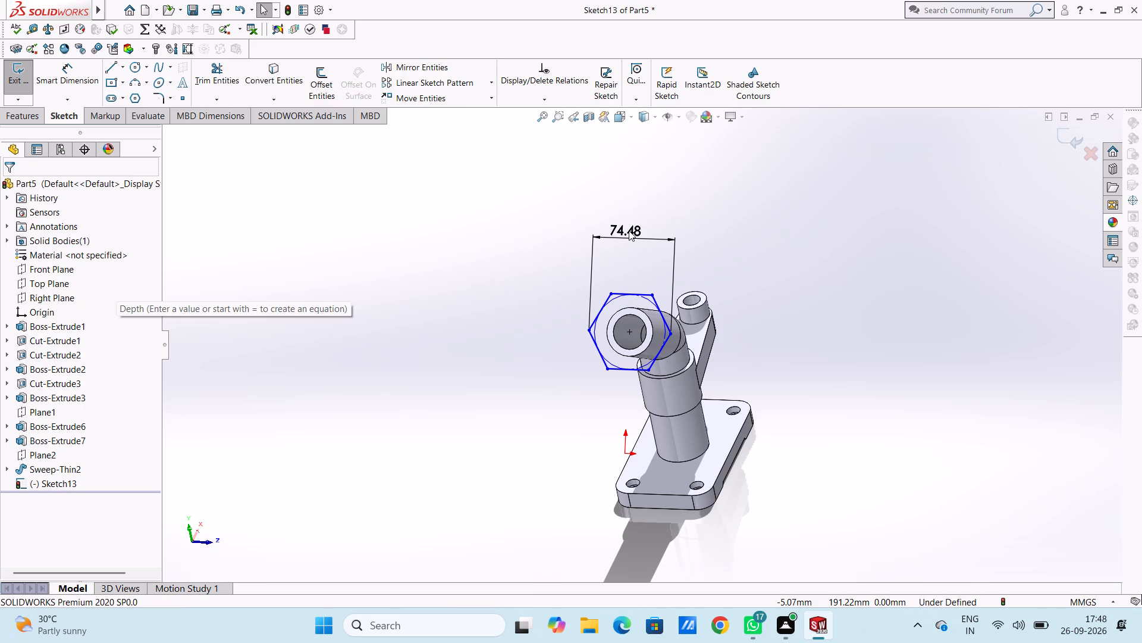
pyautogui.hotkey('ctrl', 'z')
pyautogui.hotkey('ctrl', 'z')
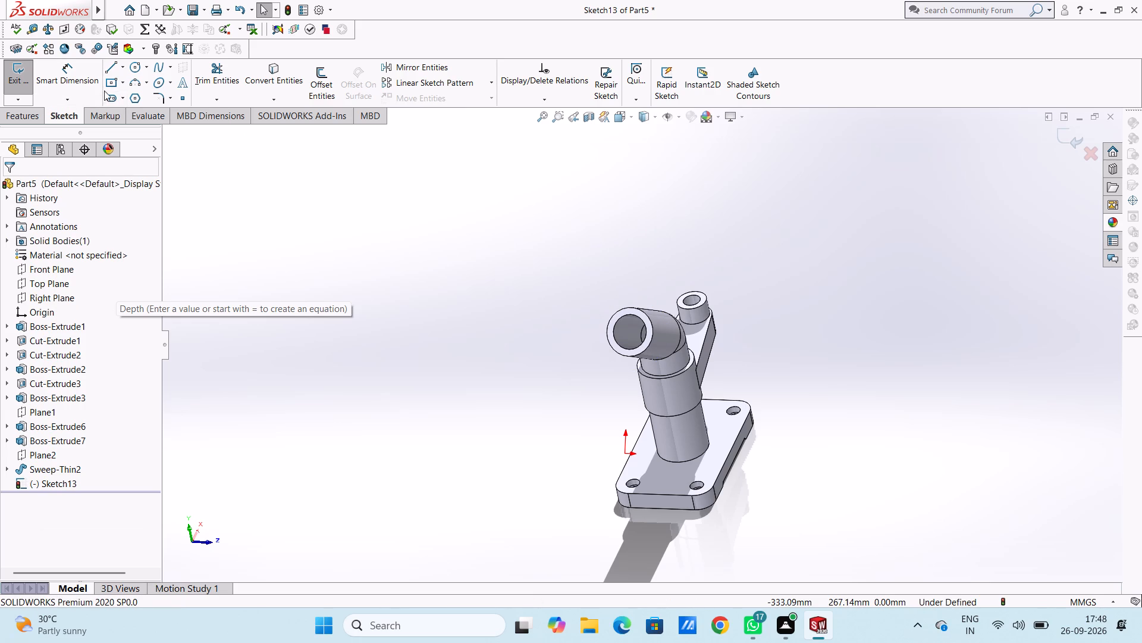
# Sketch a six-sided polygon centred on the tube's end opening, with an inscribed circle of about 67 mm diameter.
pyautogui.click(129, 95)
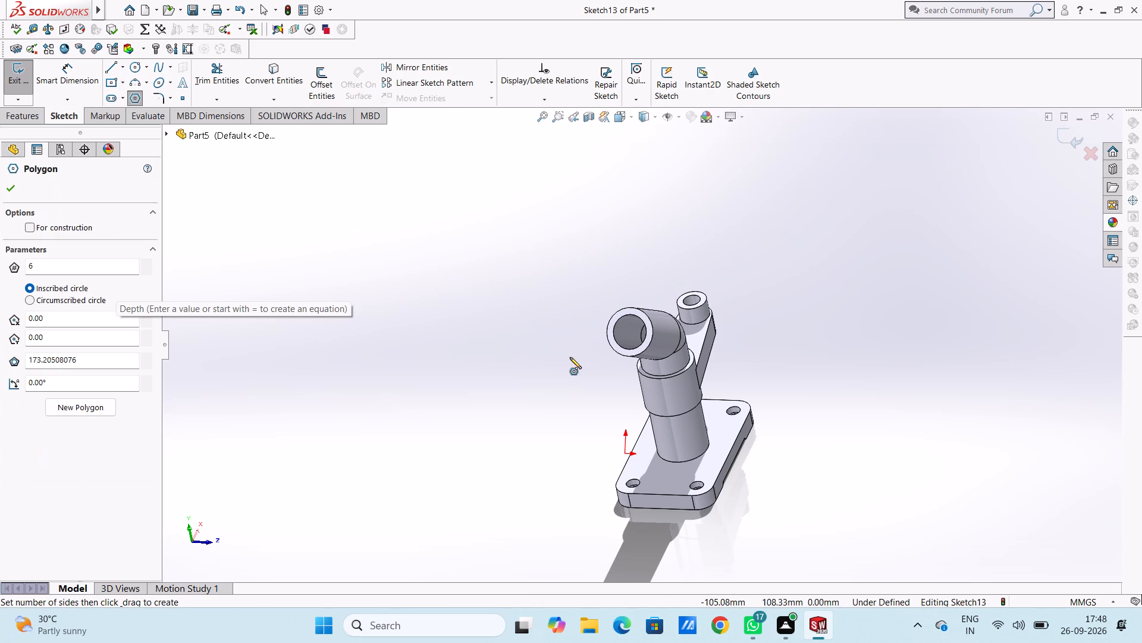
pyautogui.moveTo(618, 357); pyautogui.dragTo(644, 353, button='middle')
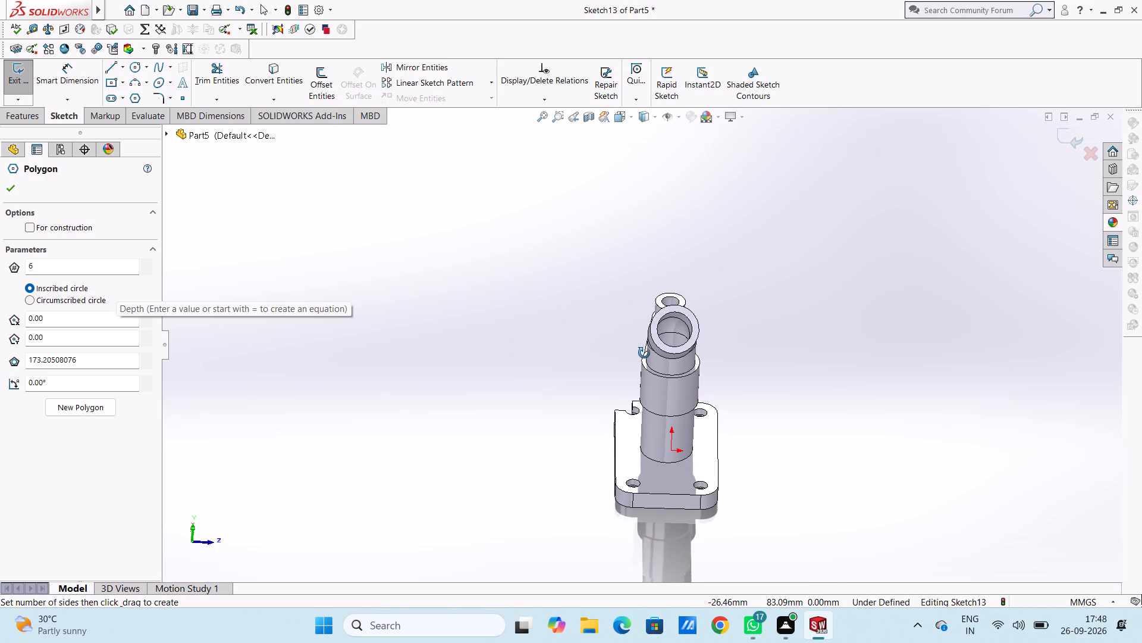
pyautogui.moveTo(644, 353); pyautogui.dragTo(641, 367, button='middle')
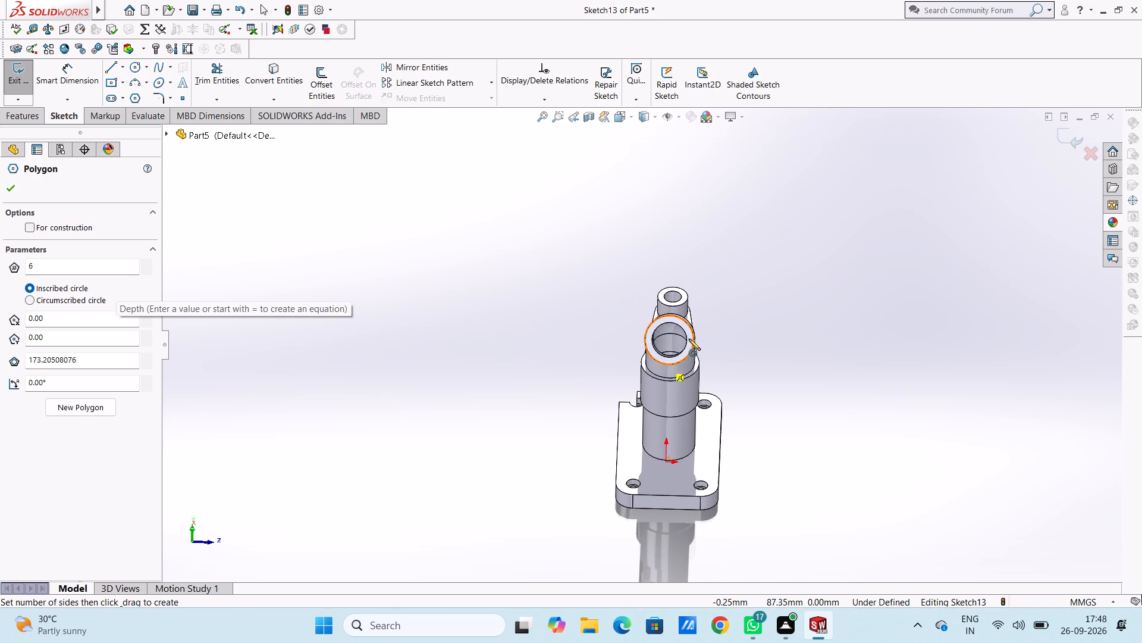
pyautogui.scroll(-2, 685, 334)
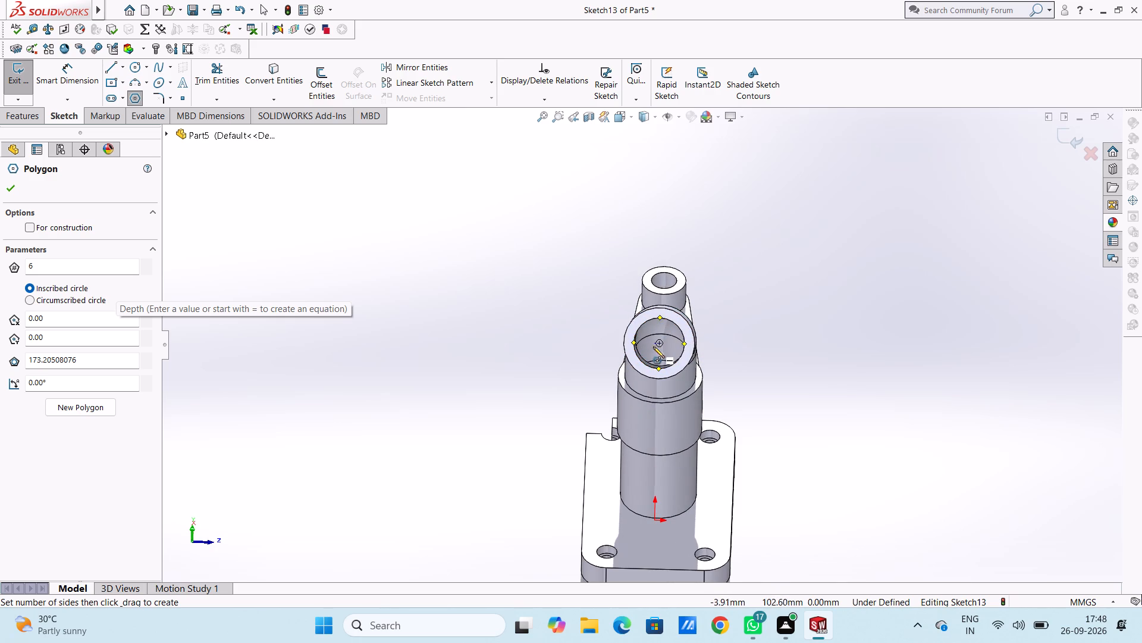
pyautogui.click(659, 341)
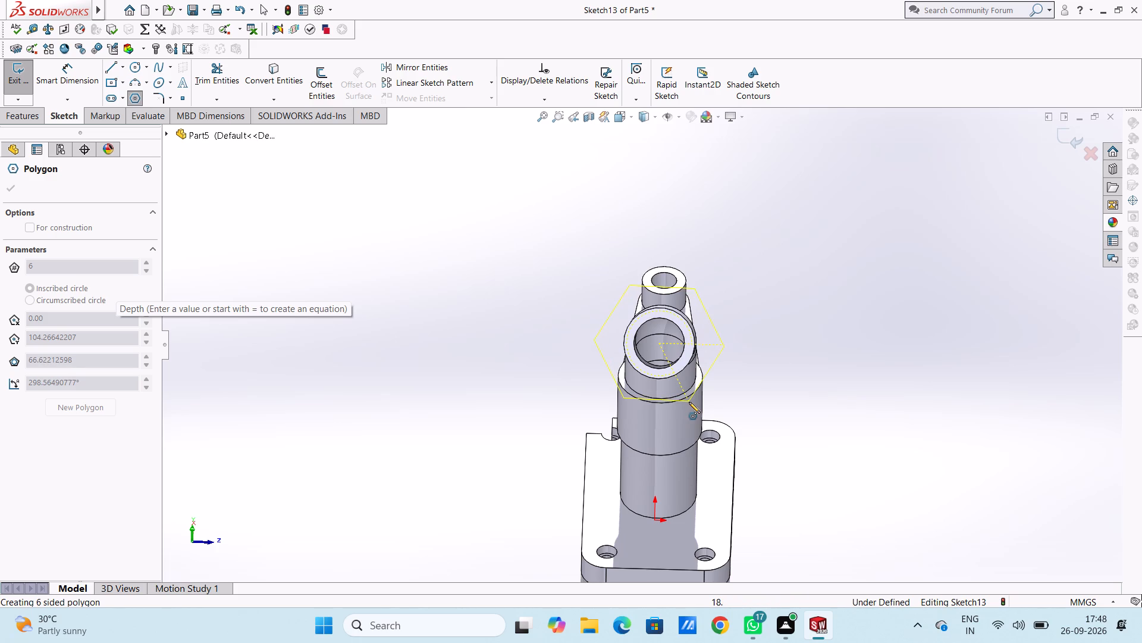
pyautogui.click(689, 402)
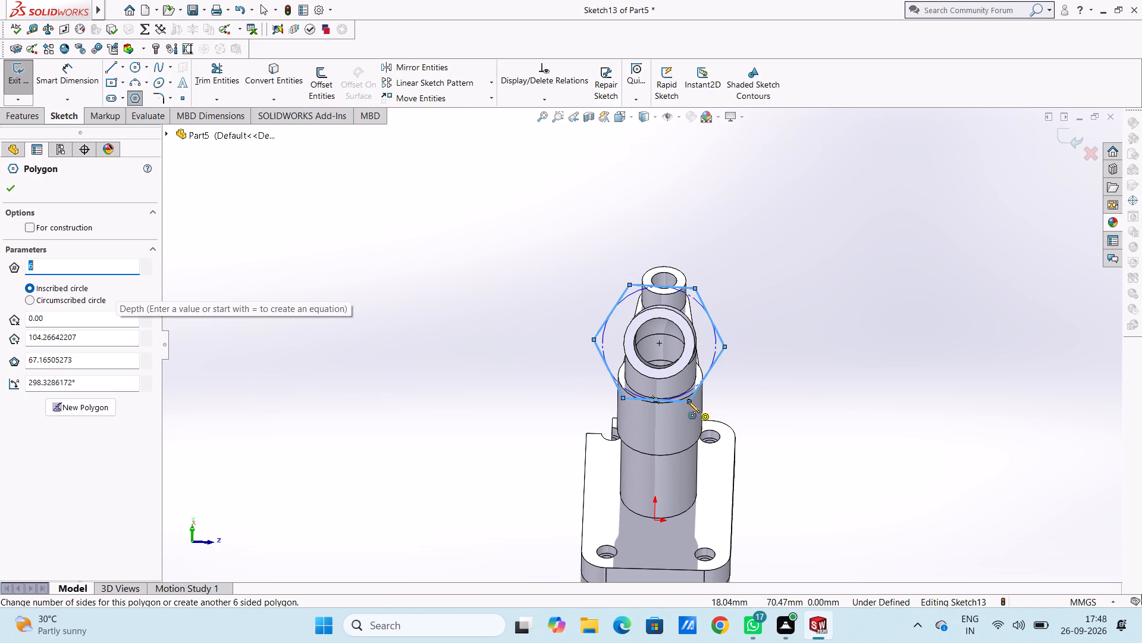
pyautogui.press('Escape')
pyautogui.press('Escape')
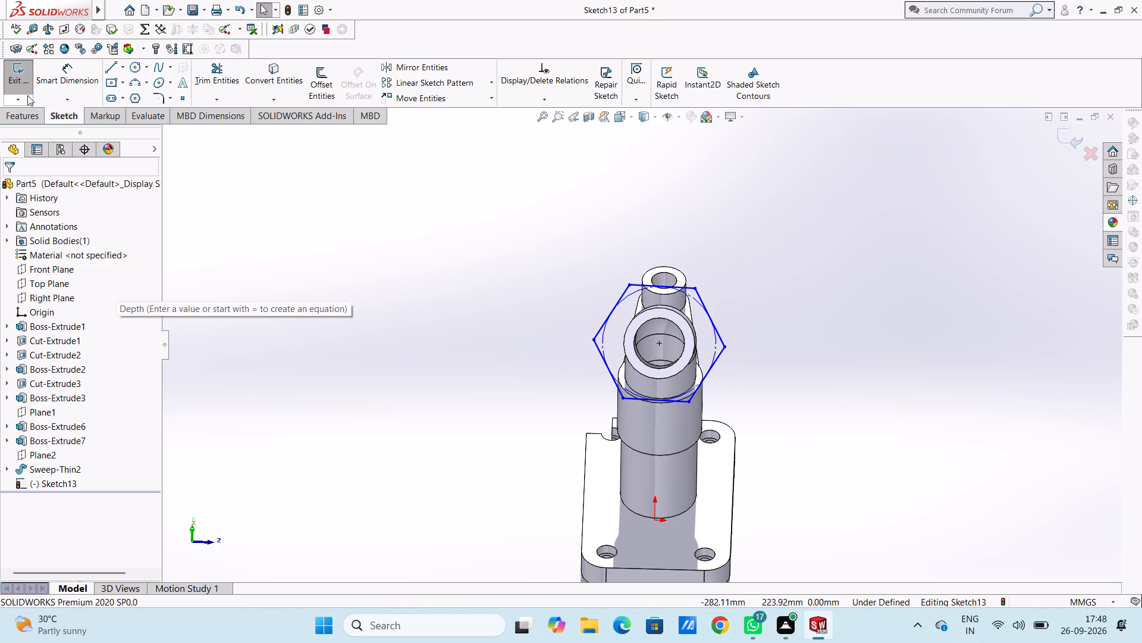
# Dimension the new hexagon's width between its two opposite side corners to 67 mm.
pyautogui.click(49, 85)
pyautogui.click(592, 339)
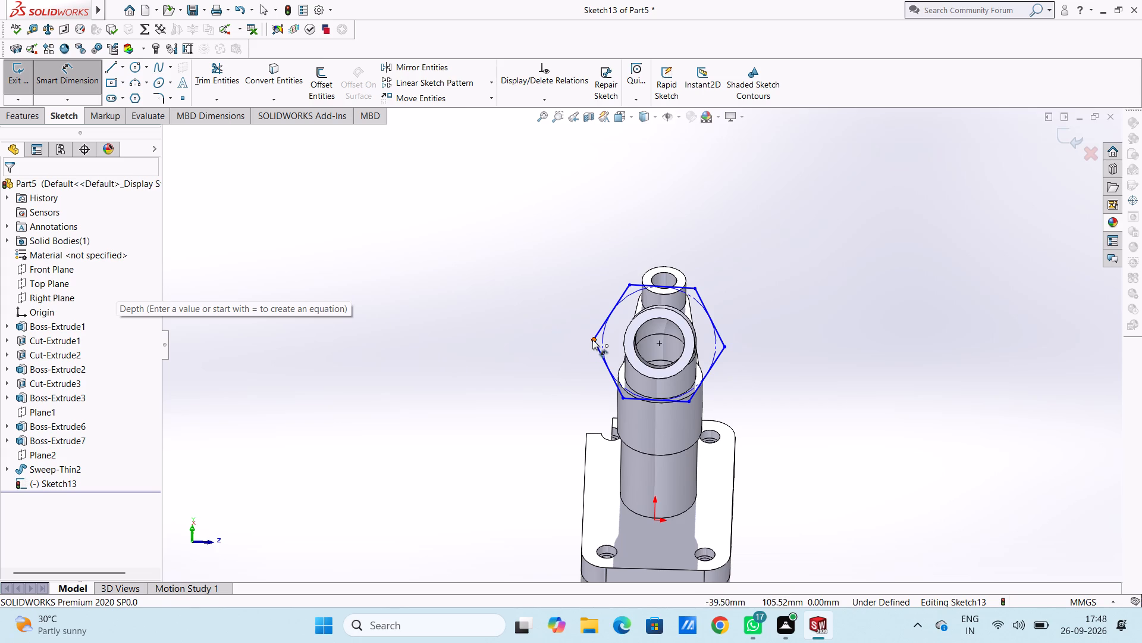
pyautogui.click(723, 347)
pyautogui.click(695, 191)
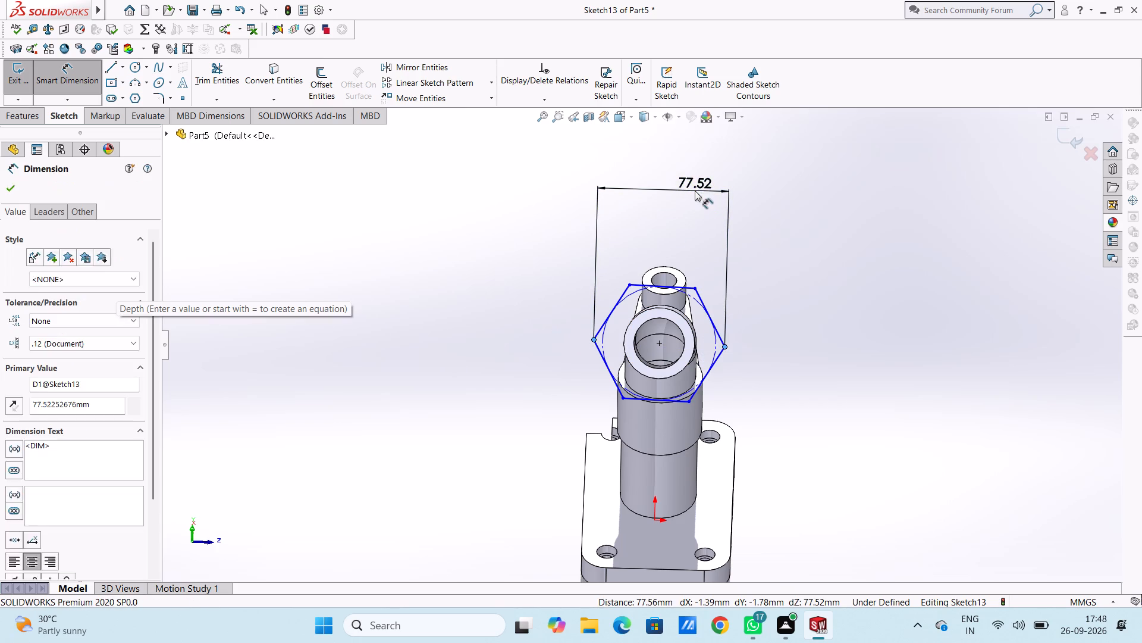
pyautogui.write('67')
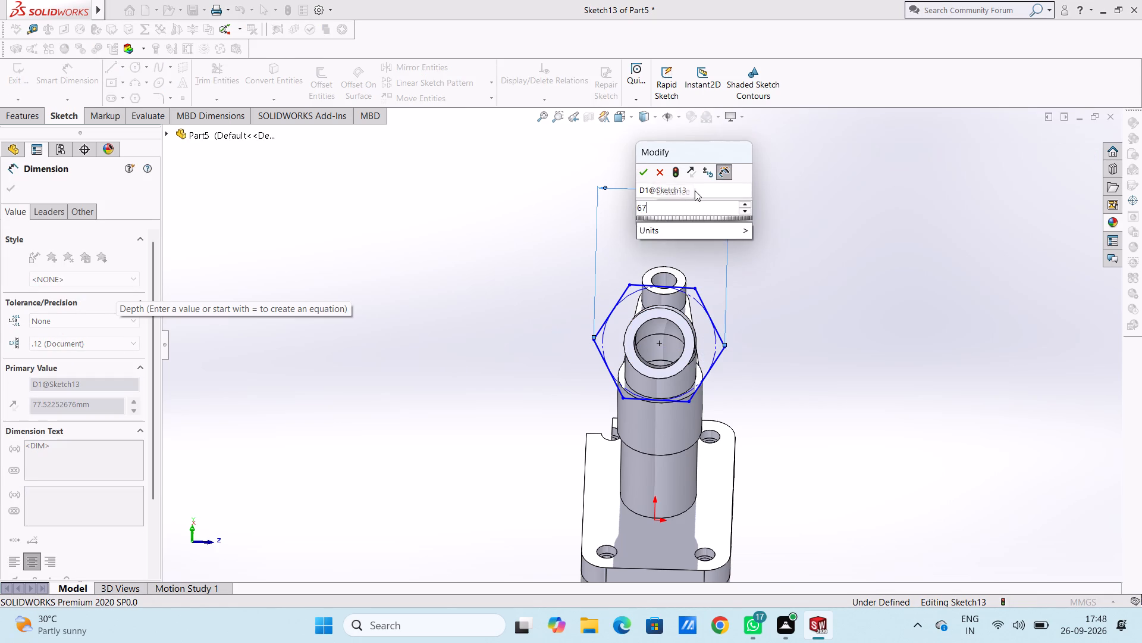
pyautogui.press('Return')
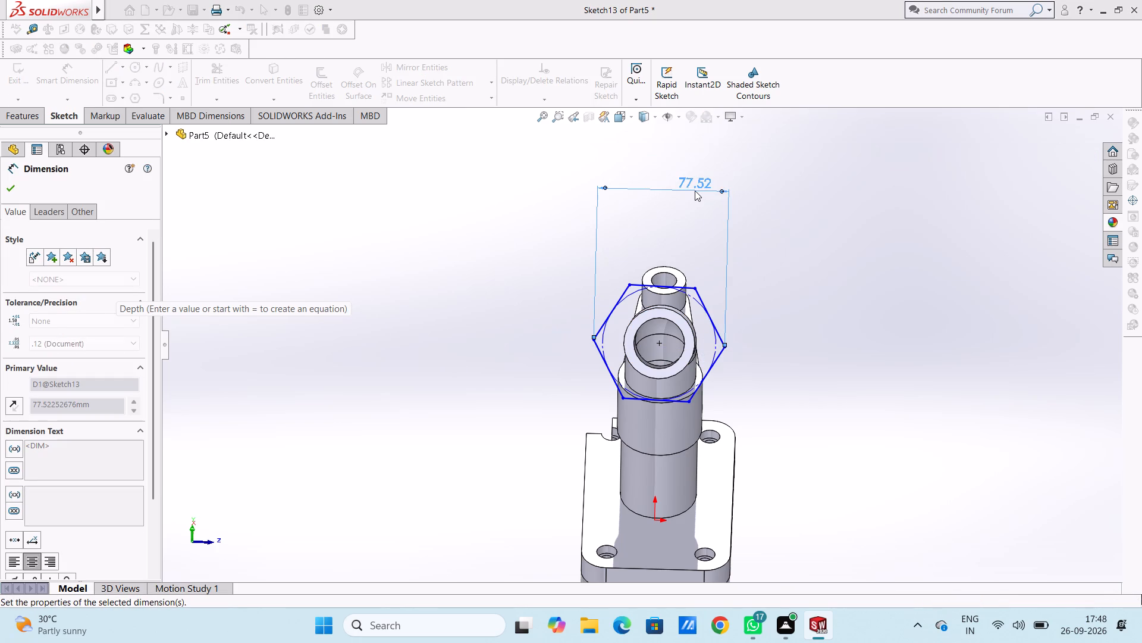
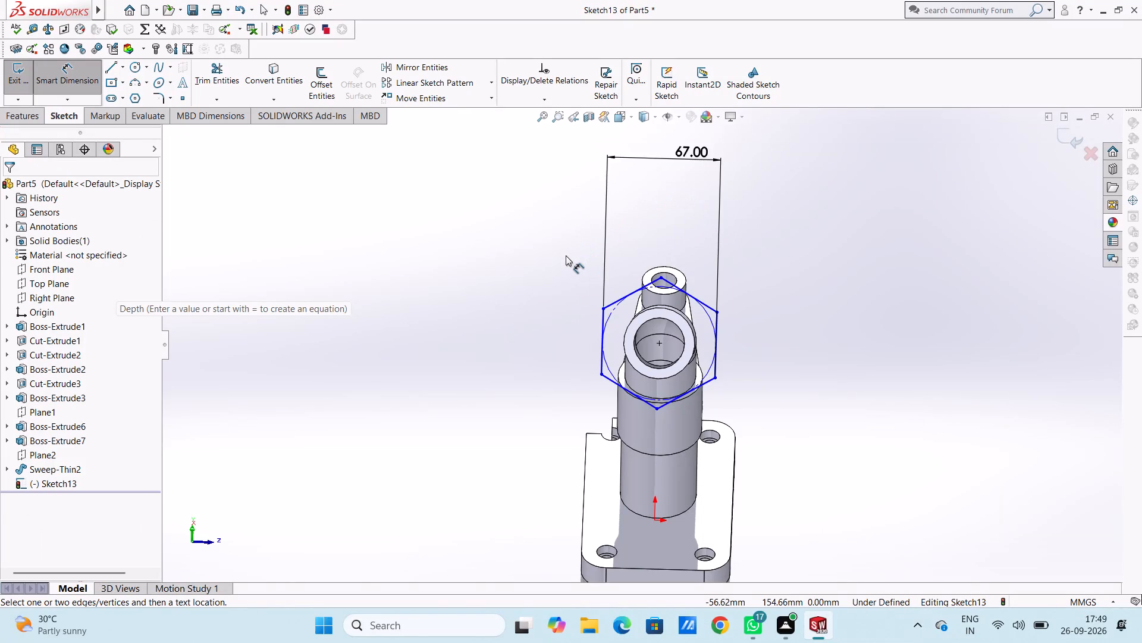
# Sketch a circle of 15 mm radius on the tube's bore edge, centred inside the hexagon.
pyautogui.press('Escape')
pyautogui.press('Escape')
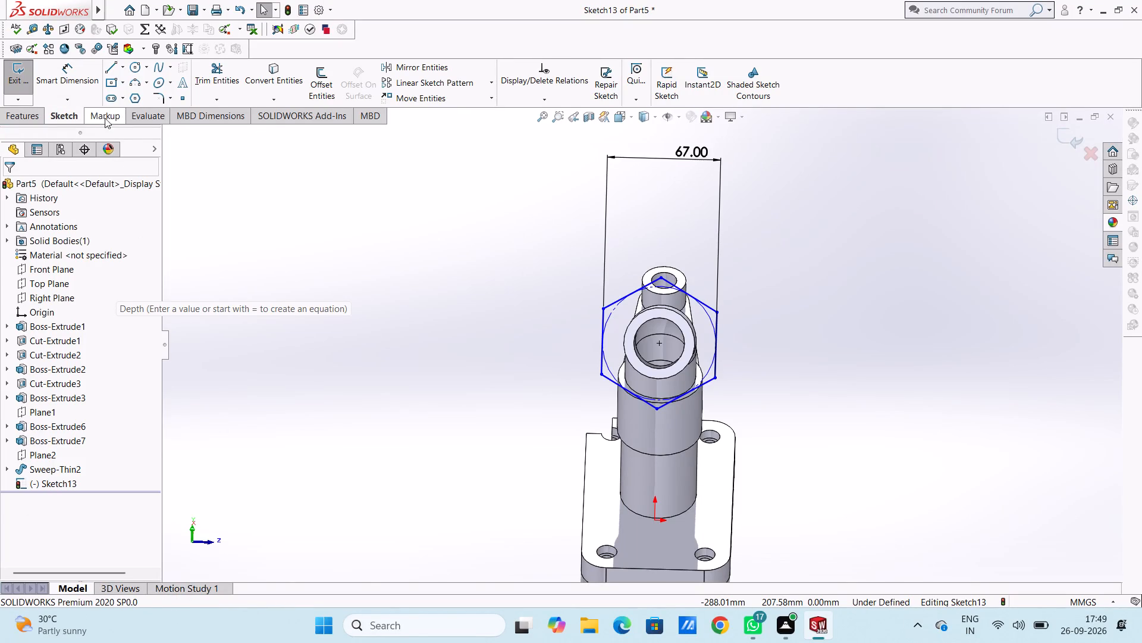
pyautogui.click(131, 67)
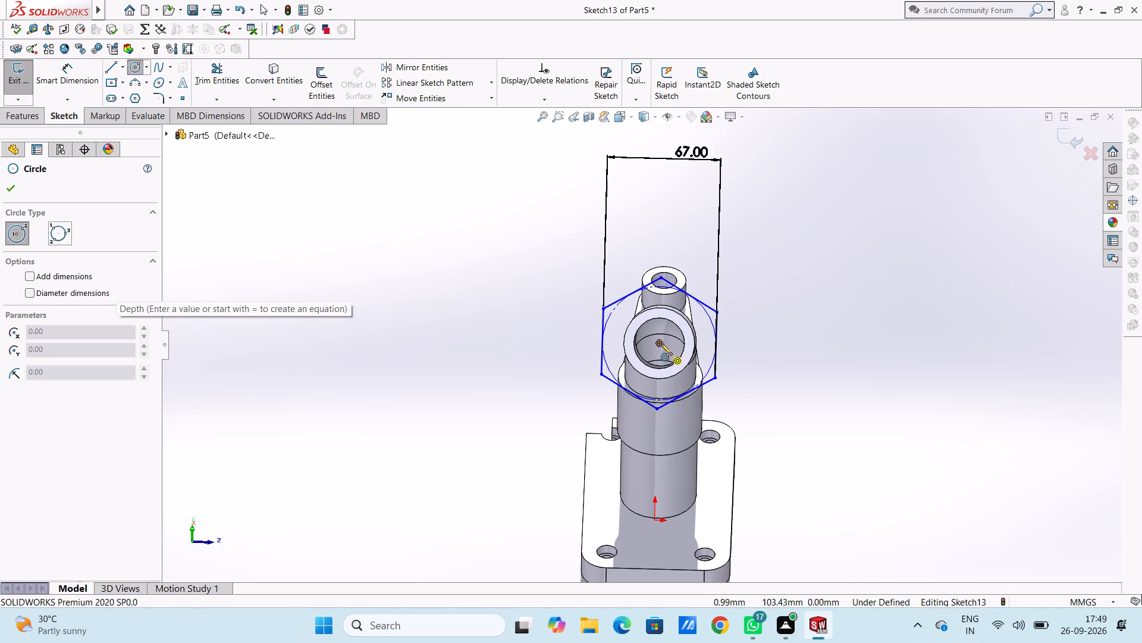
pyautogui.click(661, 342)
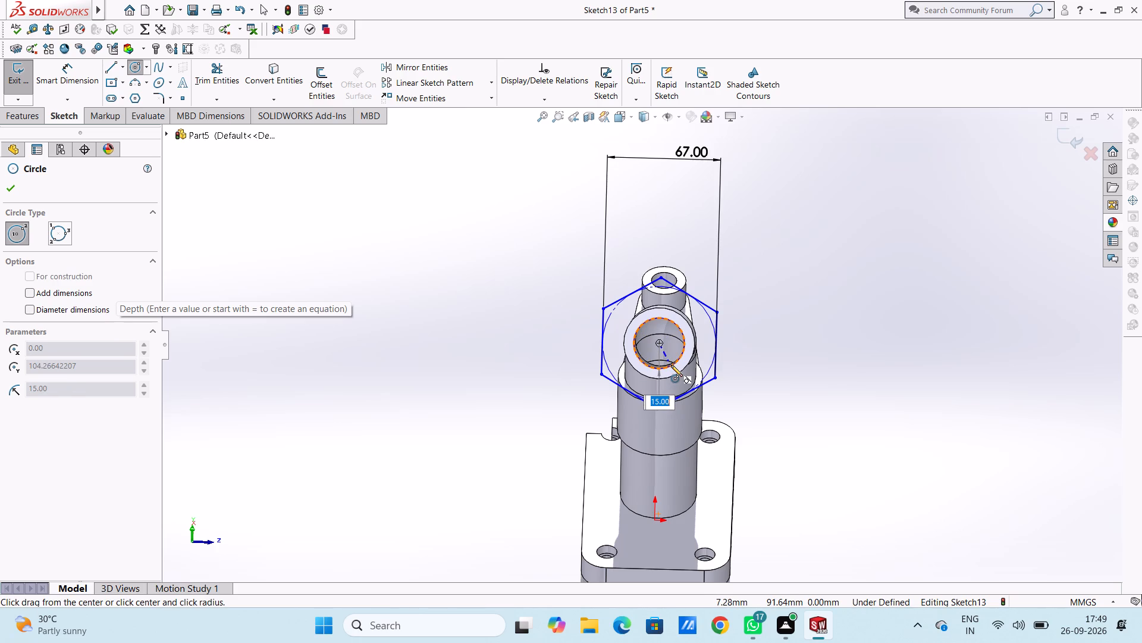
pyautogui.click(671, 365)
pyautogui.press('Escape')
pyautogui.press('Escape')
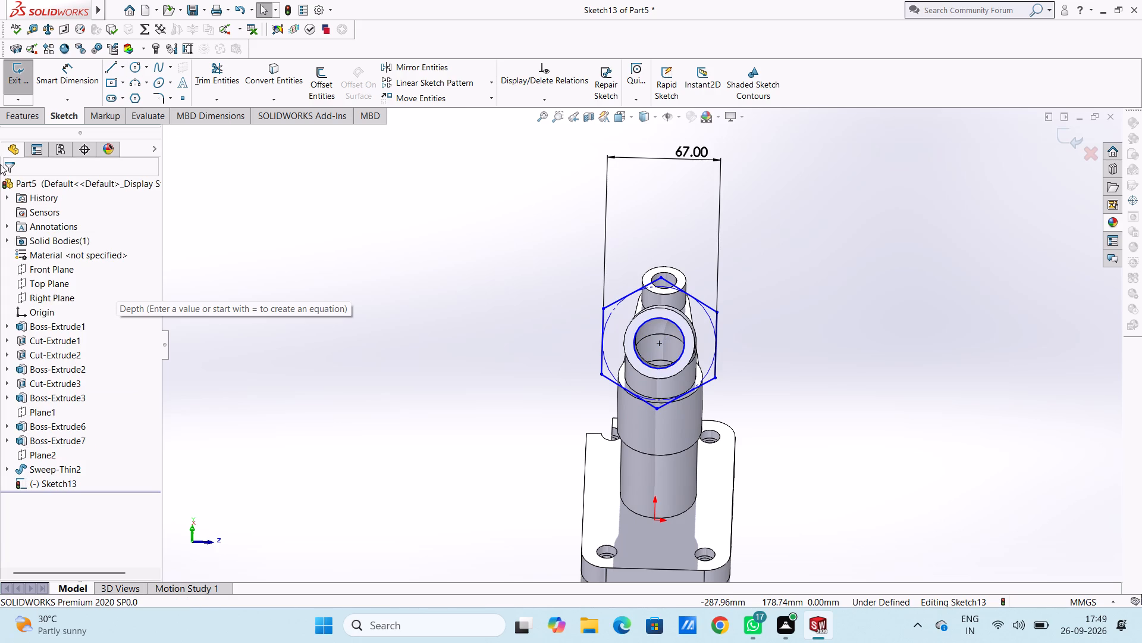
# Dimension the bore circle's diameter to 30 mm.
pyautogui.click(65, 76)
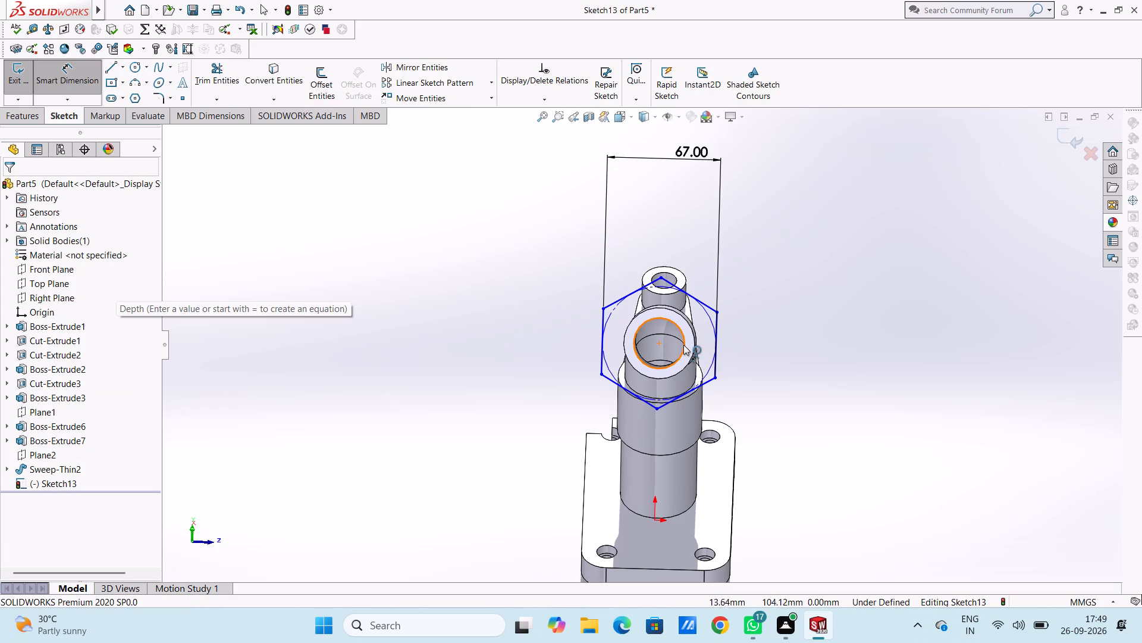
pyautogui.click(683, 345)
pyautogui.click(889, 277)
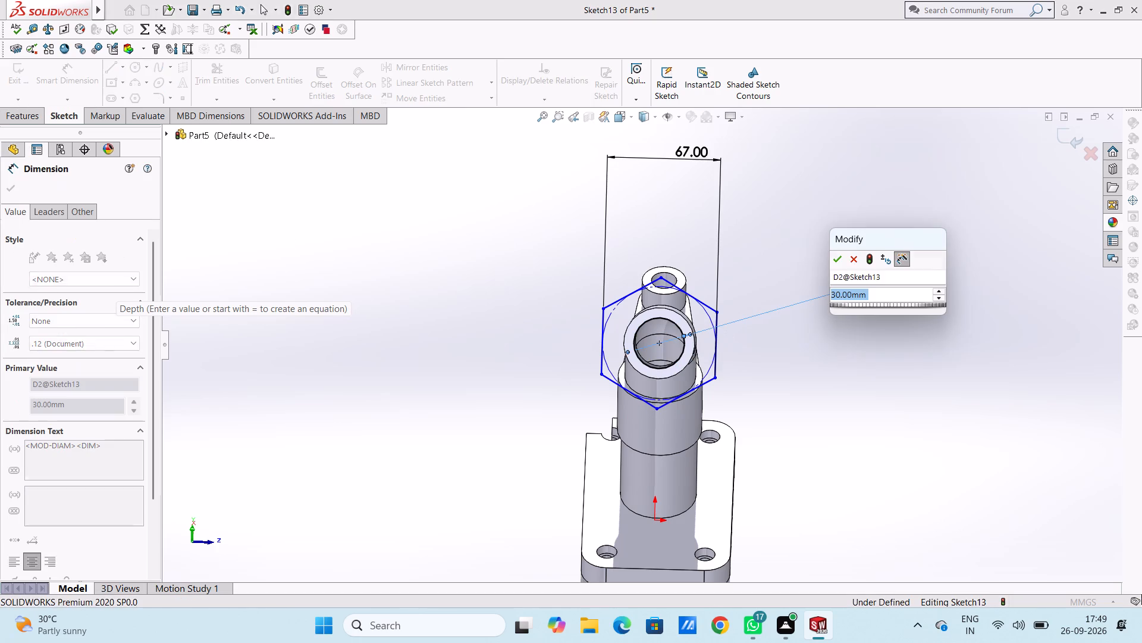
pyautogui.click(843, 260)
pyautogui.click(830, 250)
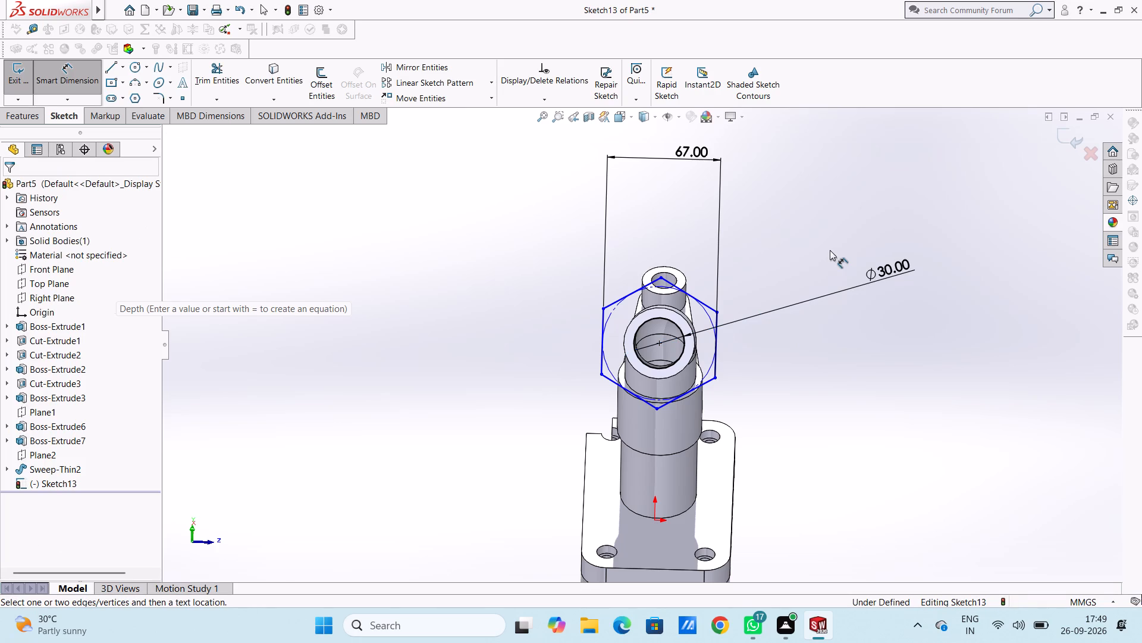
pyautogui.press('Escape')
pyautogui.press('Escape')
# Extrude the hexagon with its round hole 15 mm as a merged boss, reversed so it runs back along the tube.
pyautogui.moveTo(829, 237); pyautogui.dragTo(773, 279, button='middle')
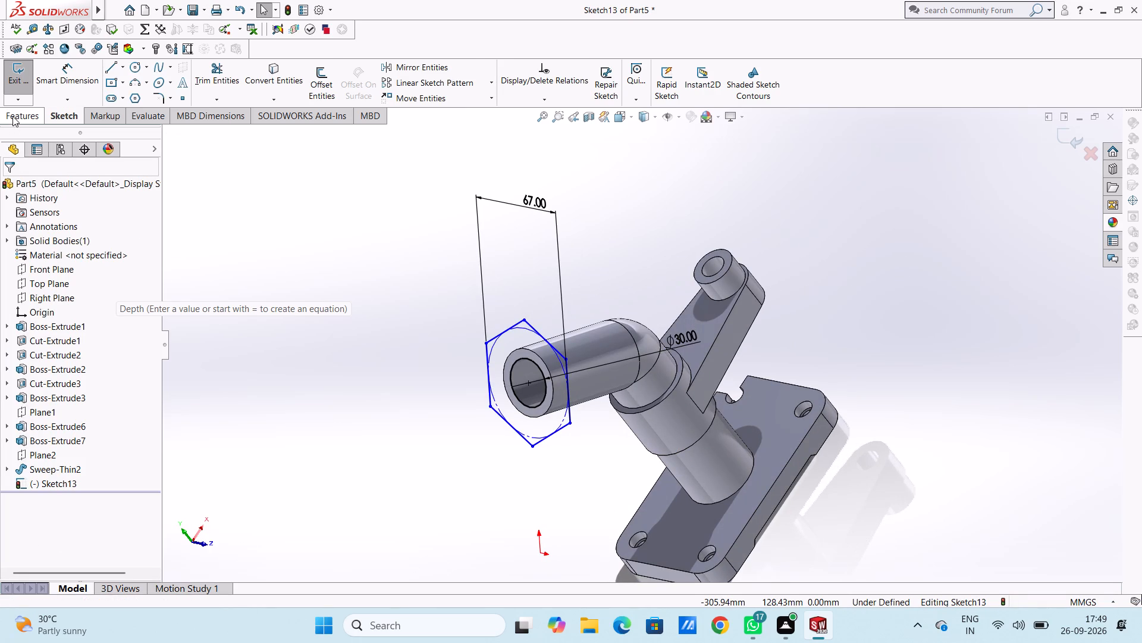
pyautogui.click(12, 116)
pyautogui.click(24, 85)
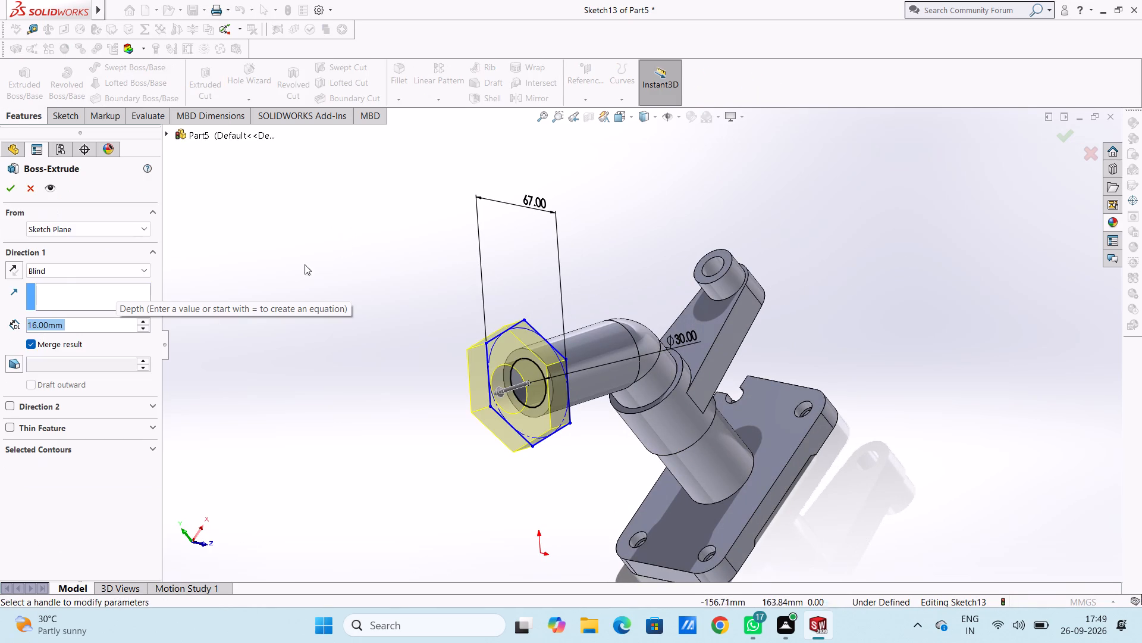
pyautogui.click(12, 271)
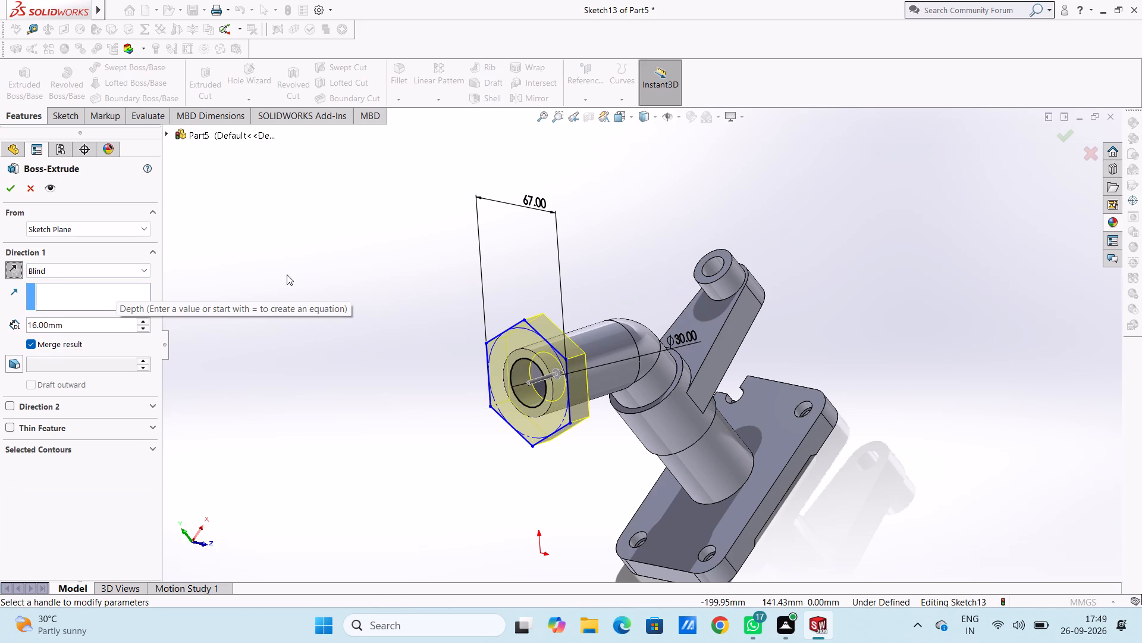
pyautogui.doubleClick(104, 329)
pyautogui.write('15')
pyautogui.press('Return')
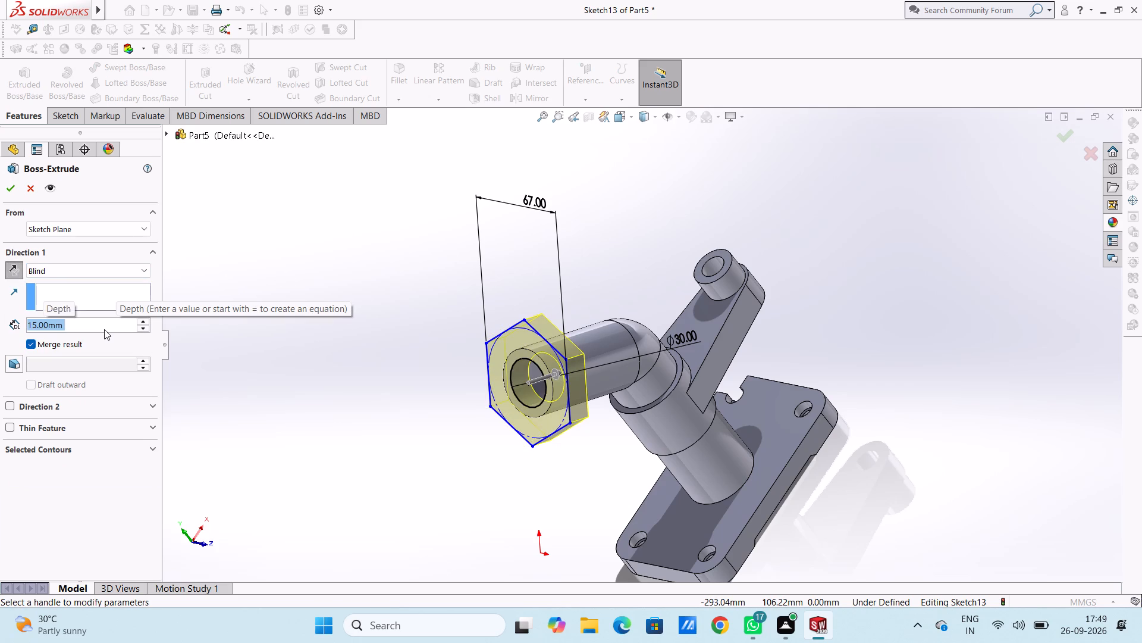
pyautogui.click(18, 191)
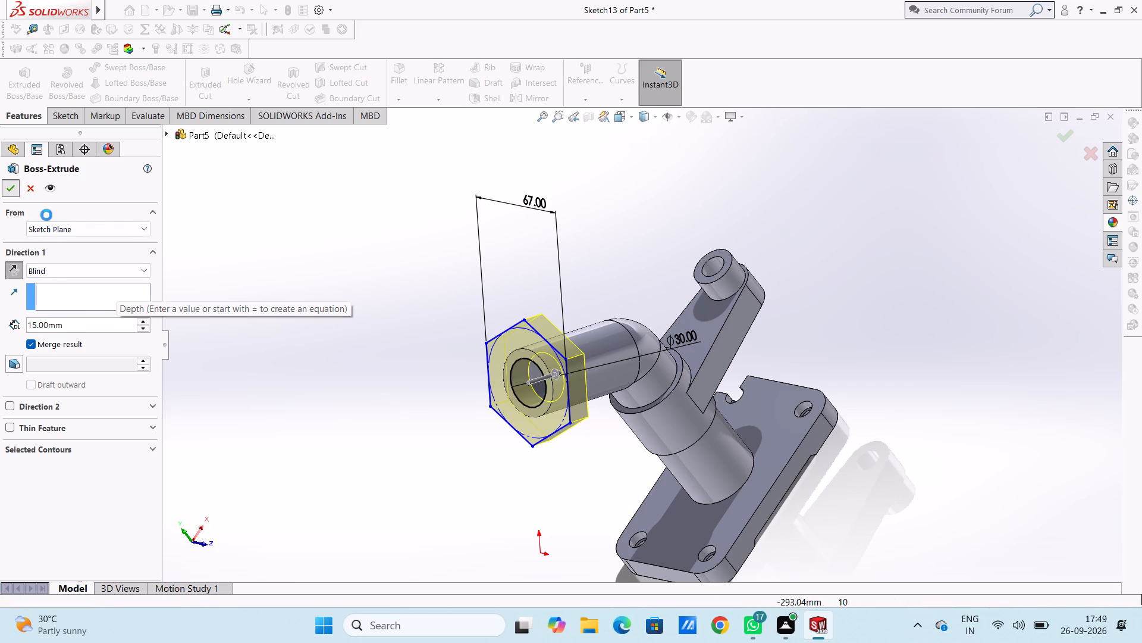
pyautogui.click(296, 257)
# Start a new sketch on the hexagonal boss's outer end face.
pyautogui.moveTo(372, 248); pyautogui.dragTo(360, 247, button='middle')
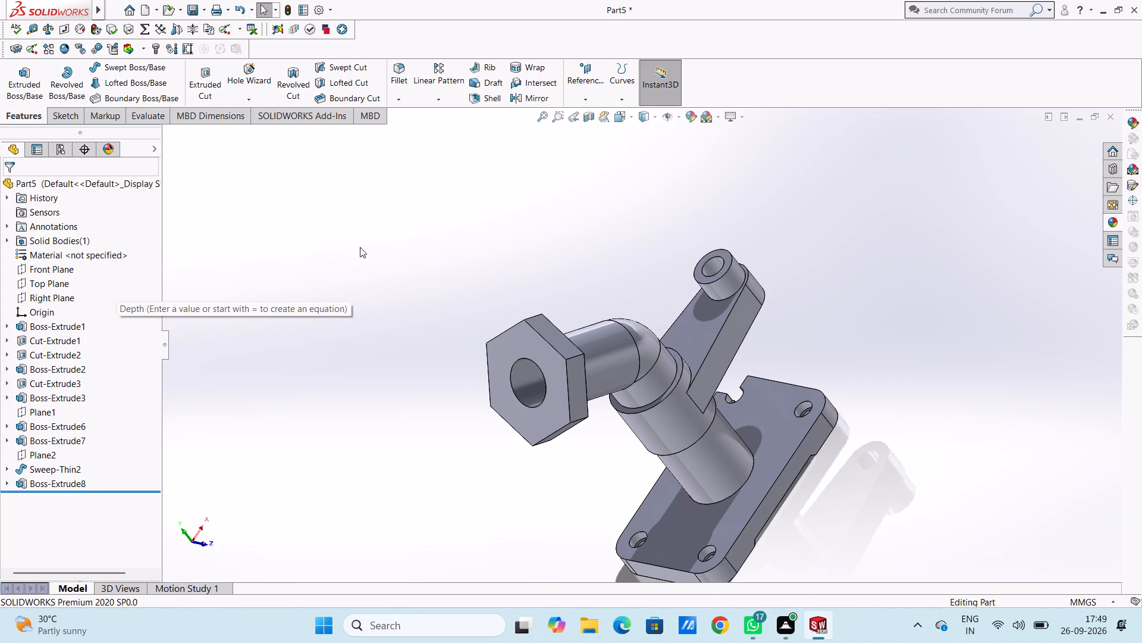
pyautogui.moveTo(360, 247); pyautogui.dragTo(328, 244, button='middle')
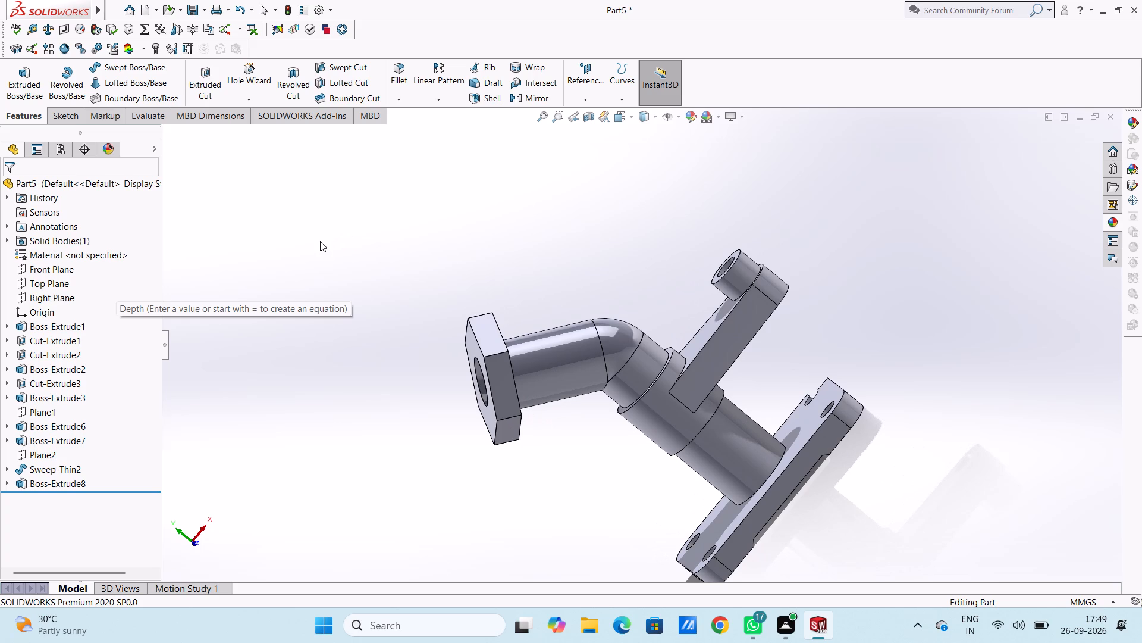
pyautogui.hotkey('ctrl', '3')
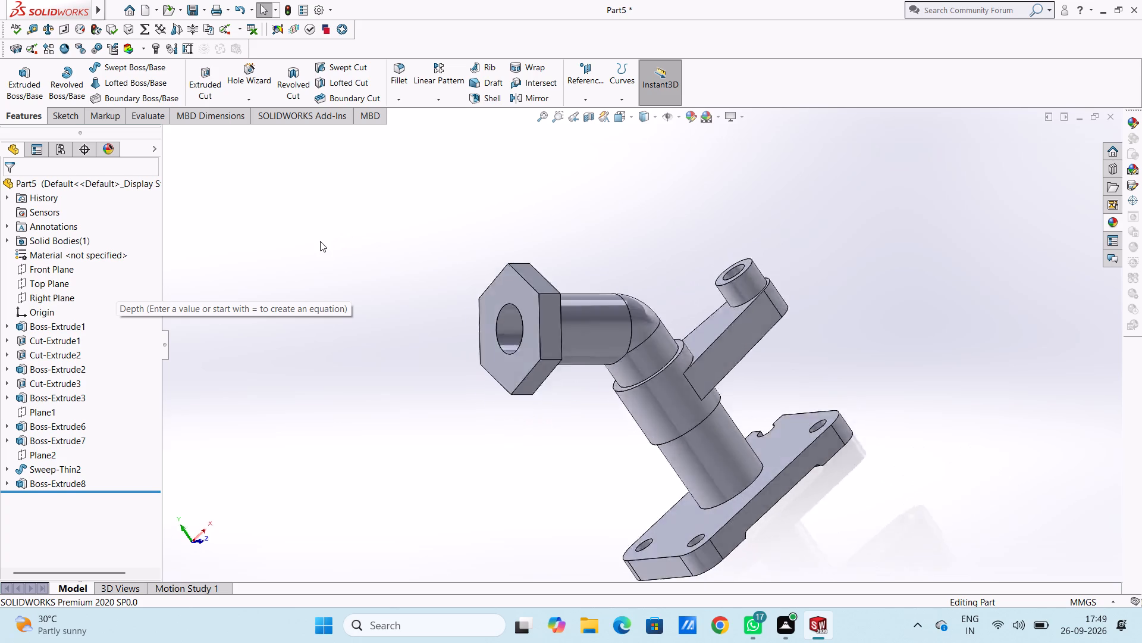
pyautogui.moveTo(416, 211); pyautogui.dragTo(431, 300, button='middle')
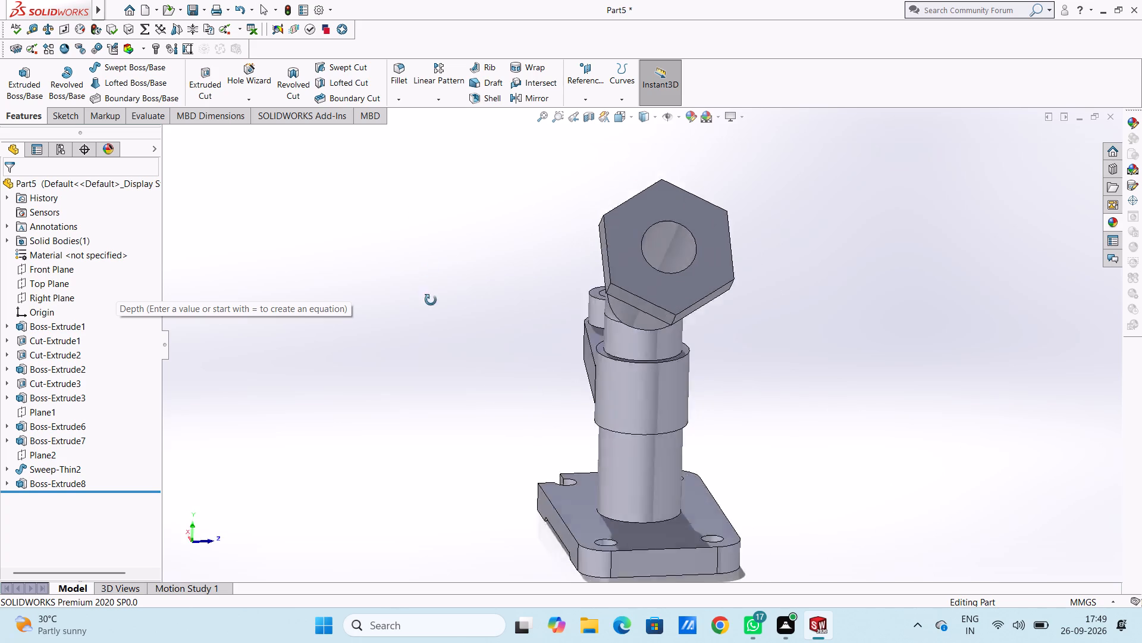
pyautogui.moveTo(431, 300); pyautogui.dragTo(411, 340, button='middle')
pyautogui.moveTo(585, 302); pyautogui.dragTo(595, 282, button='middle')
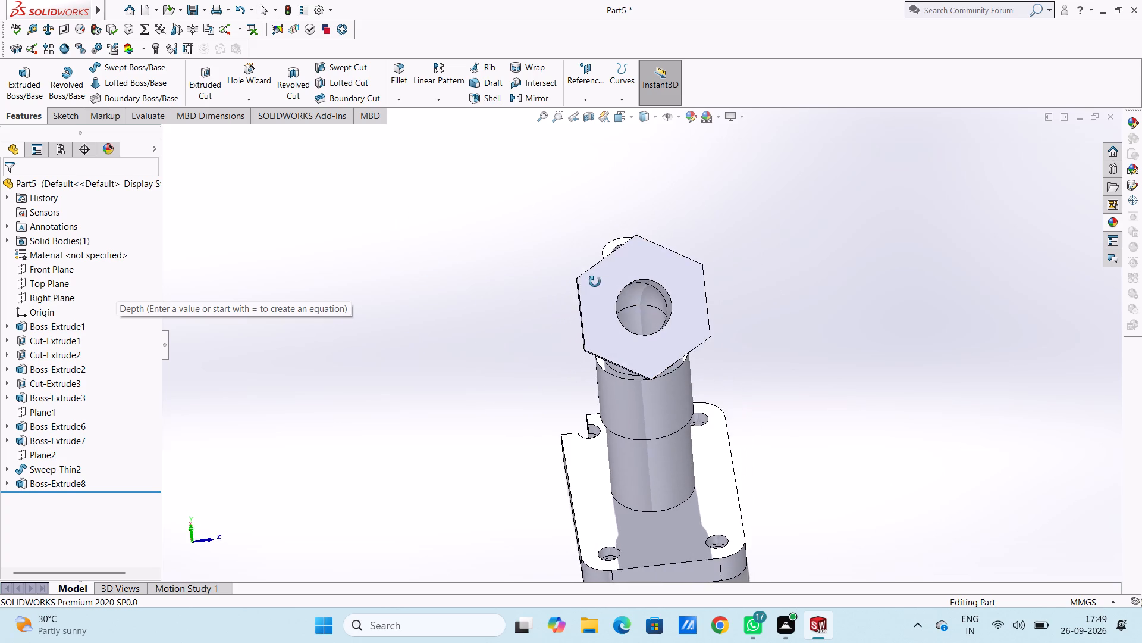
pyautogui.moveTo(595, 282); pyautogui.dragTo(593, 282, button='middle')
pyautogui.click(594, 281)
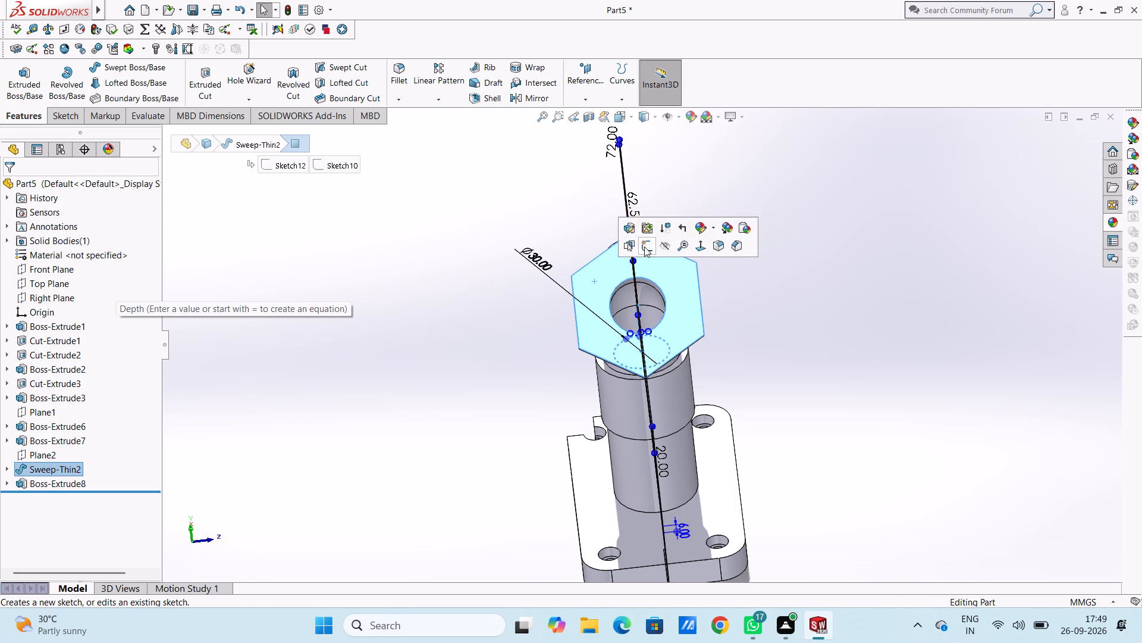
pyautogui.click(644, 246)
pyautogui.click(553, 228)
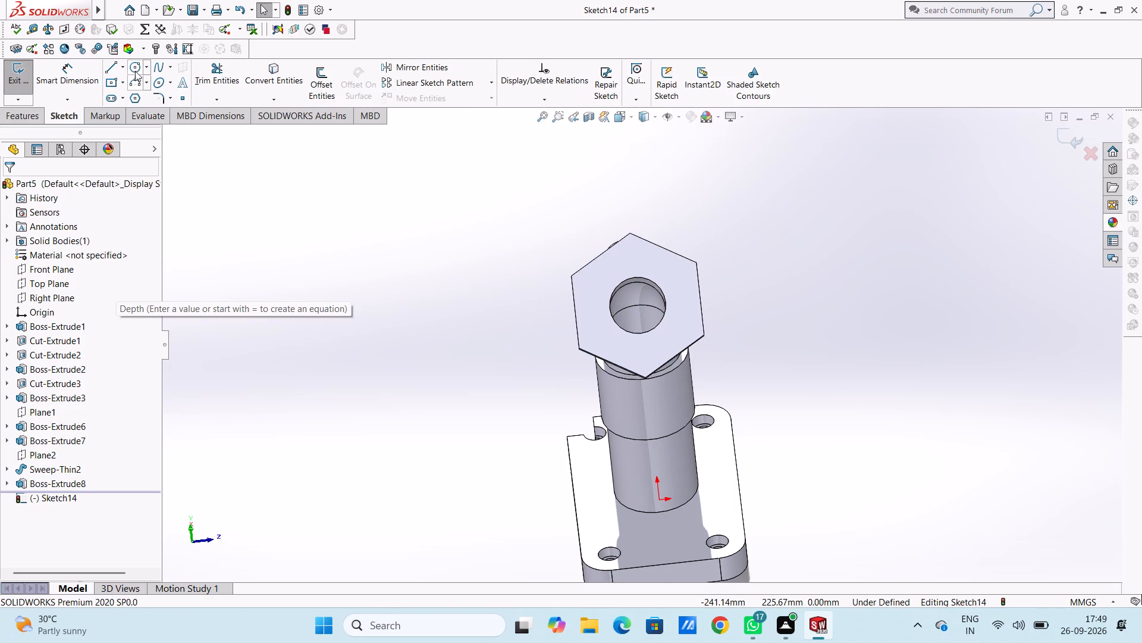
# Sketch two concentric circles centred on the hexagon's hole, one on its edge at 15 mm radius and one of 20 mm radius.
pyautogui.click(135, 69)
pyautogui.moveTo(725, 260); pyautogui.dragTo(727, 286, button='middle')
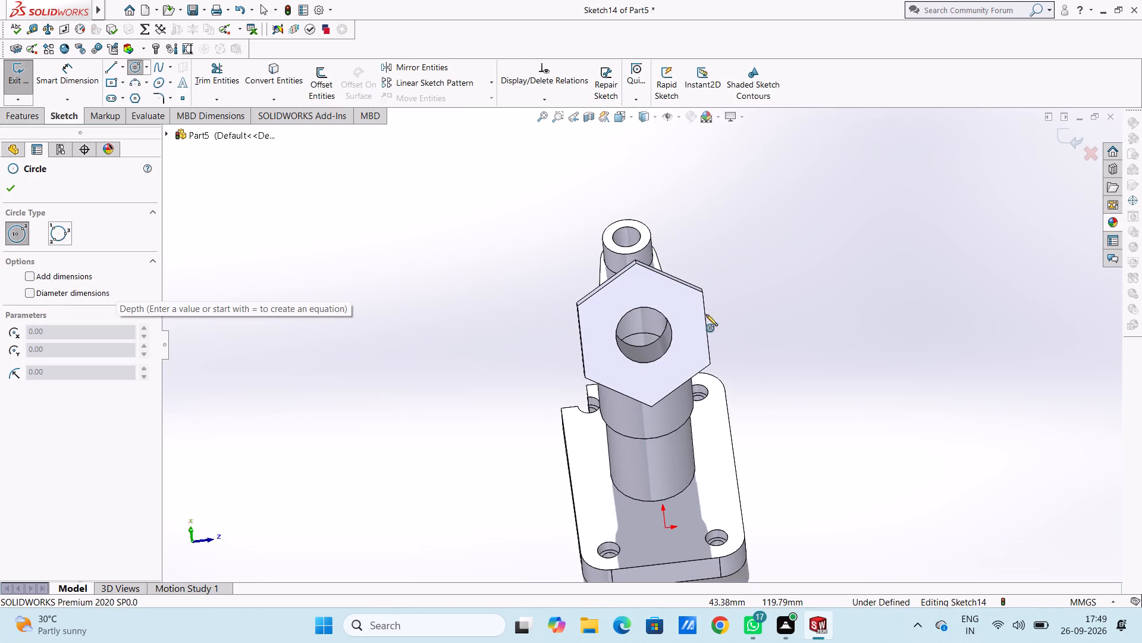
pyautogui.click(643, 335)
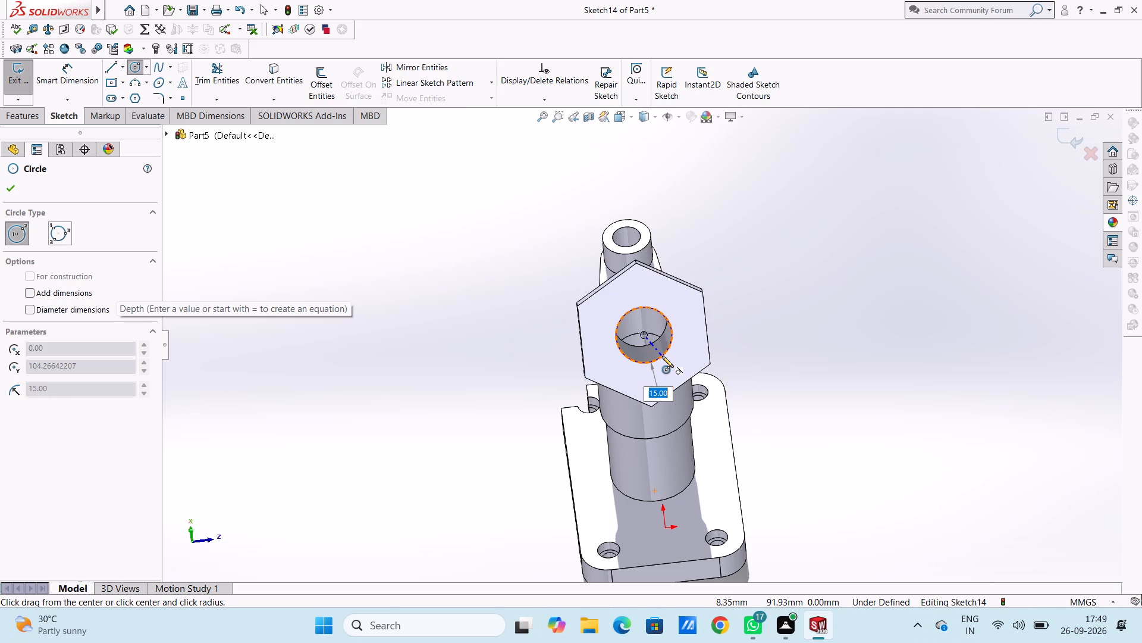
pyautogui.click(662, 356)
pyautogui.click(643, 334)
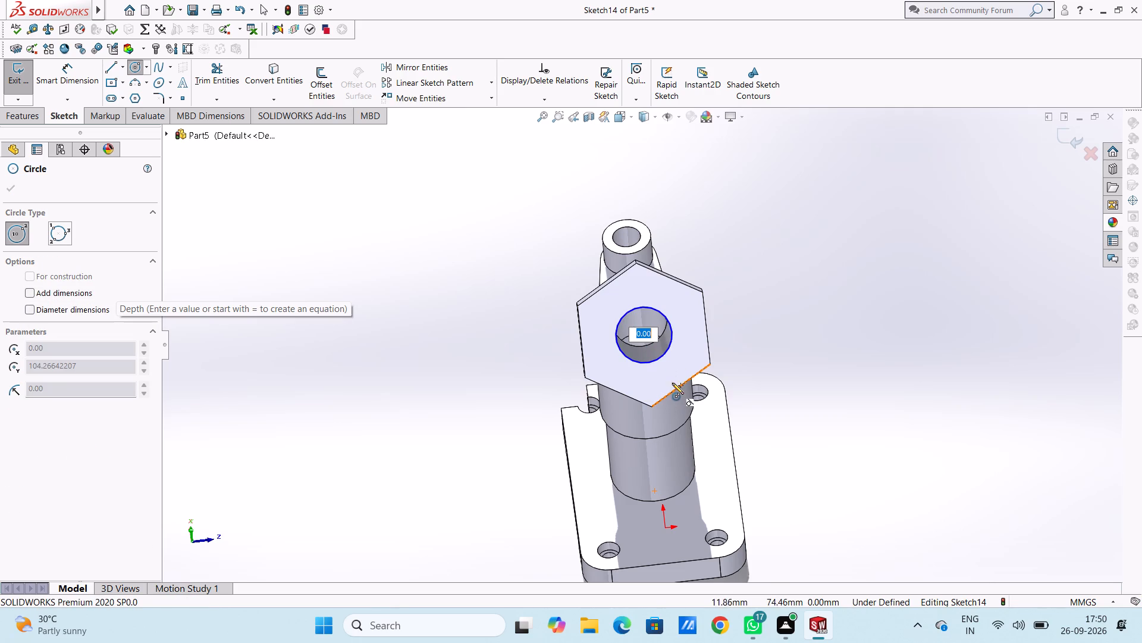
pyautogui.write('20')
pyautogui.press('Return')
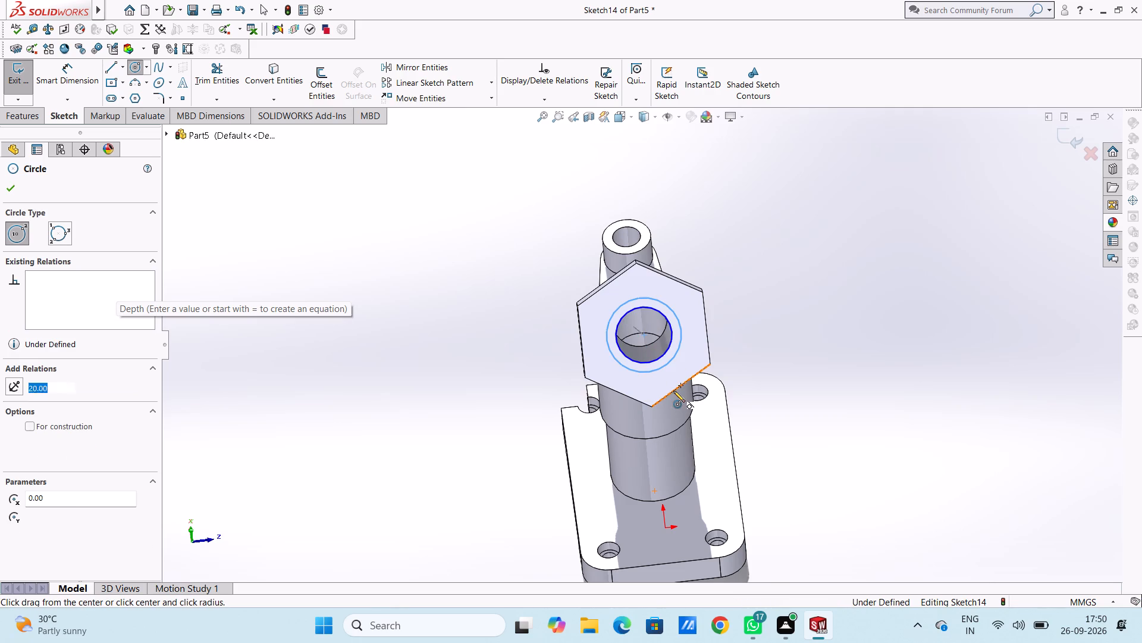
pyautogui.press('Escape')
pyautogui.press('Escape')
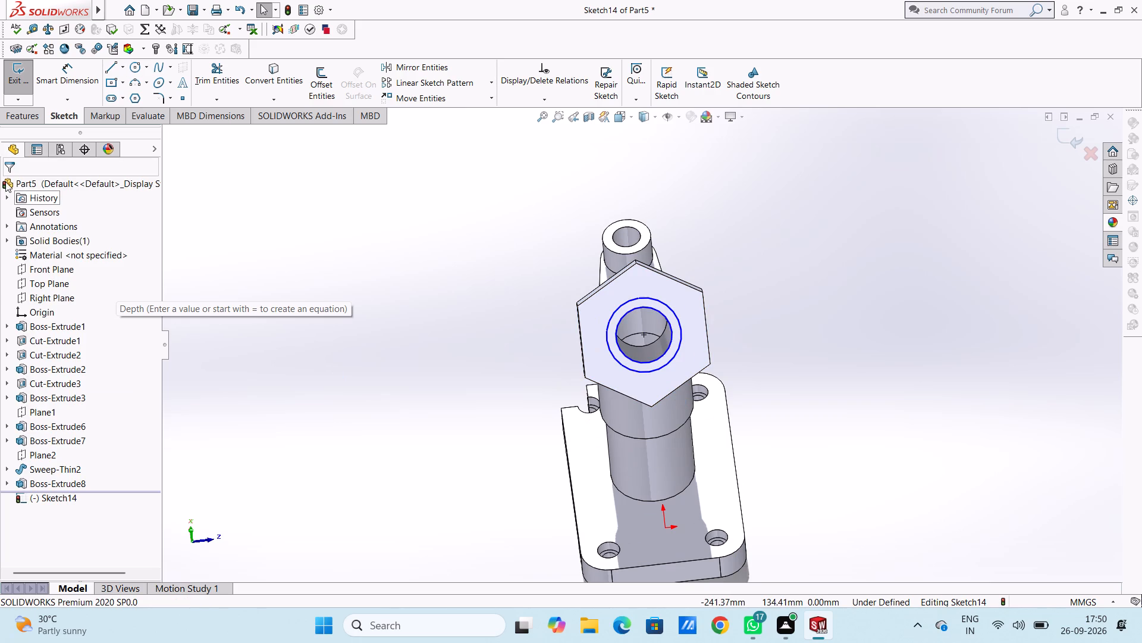
# Dimension the outer circle's diameter to 40 mm and the inner circle's to 30 mm.
pyautogui.click(57, 91)
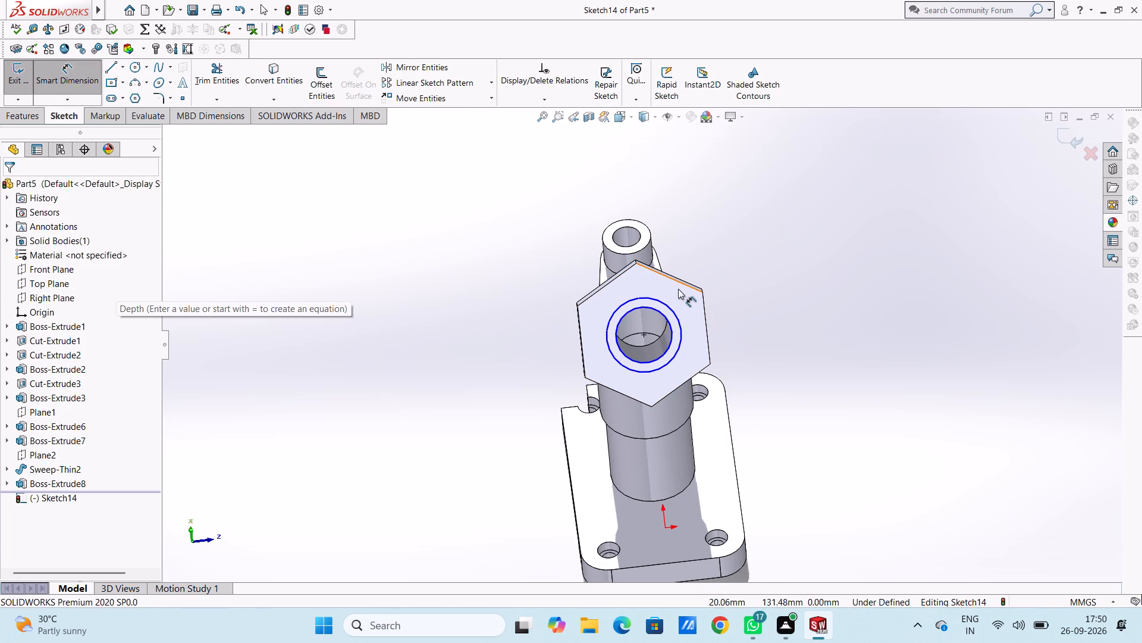
pyautogui.click(671, 309)
pyautogui.click(801, 206)
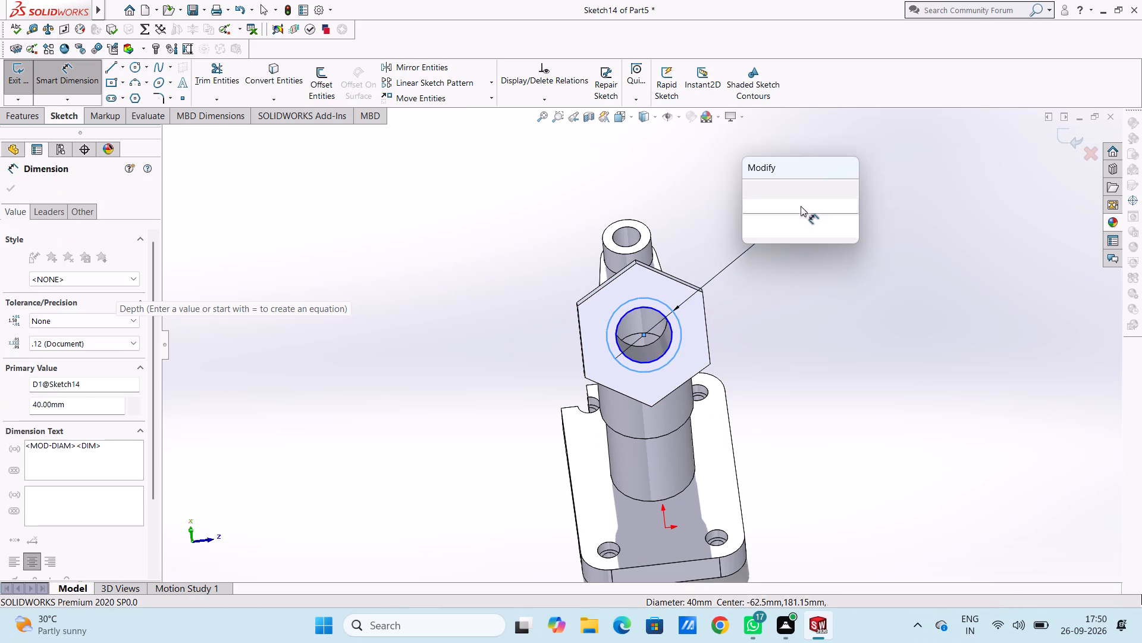
pyautogui.click(748, 193)
pyautogui.click(722, 183)
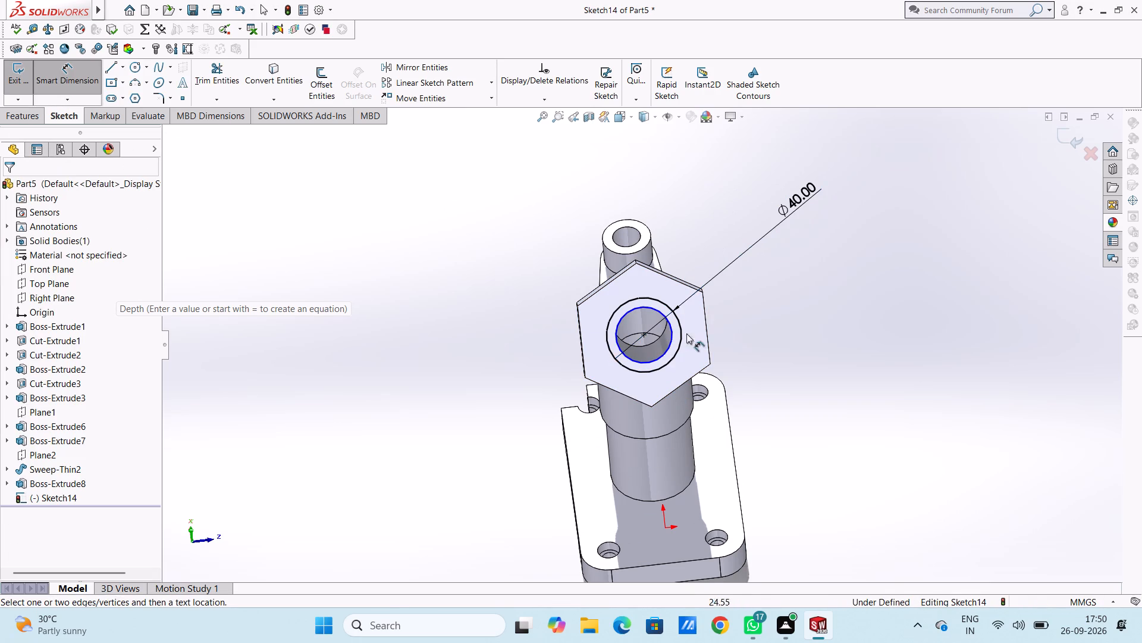
pyautogui.click(669, 344)
pyautogui.click(856, 435)
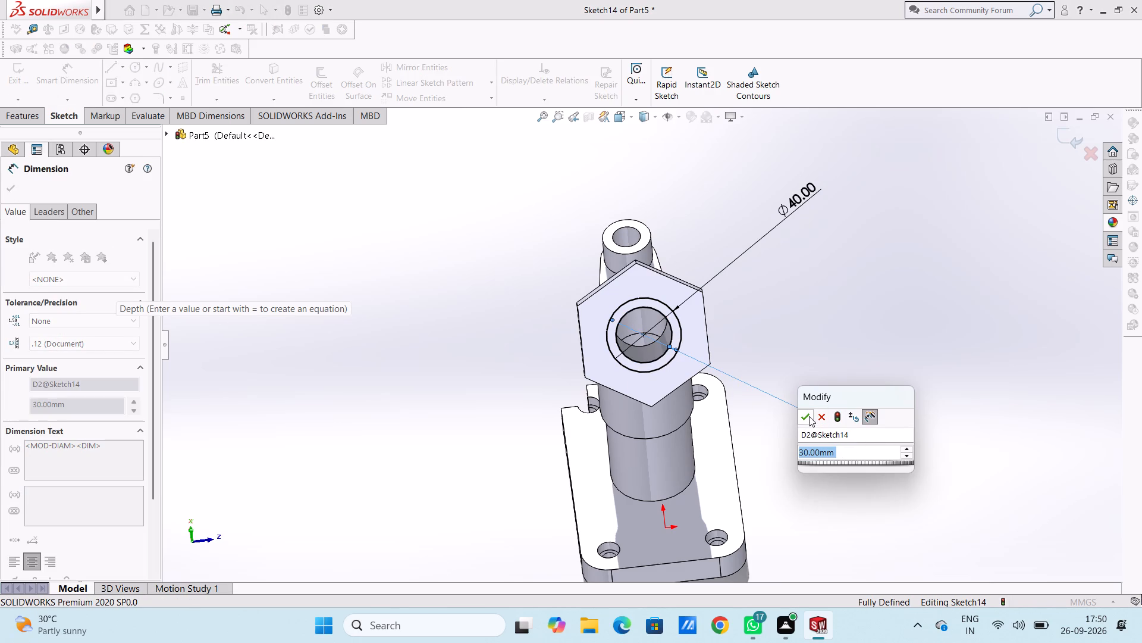
pyautogui.click(807, 416)
pyautogui.click(819, 377)
pyautogui.press('Escape')
pyautogui.press('Escape')
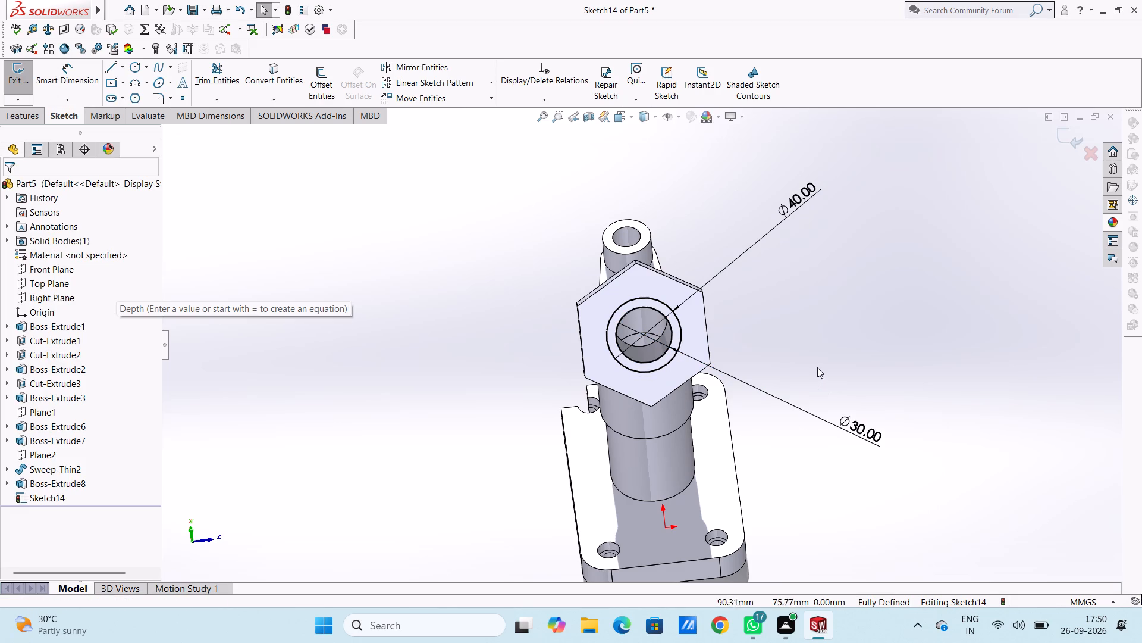
# Extrude the ring between the two circles 10 mm outward from the hexagon's face, merged with the body.
pyautogui.moveTo(817, 366); pyautogui.dragTo(788, 367, button='middle')
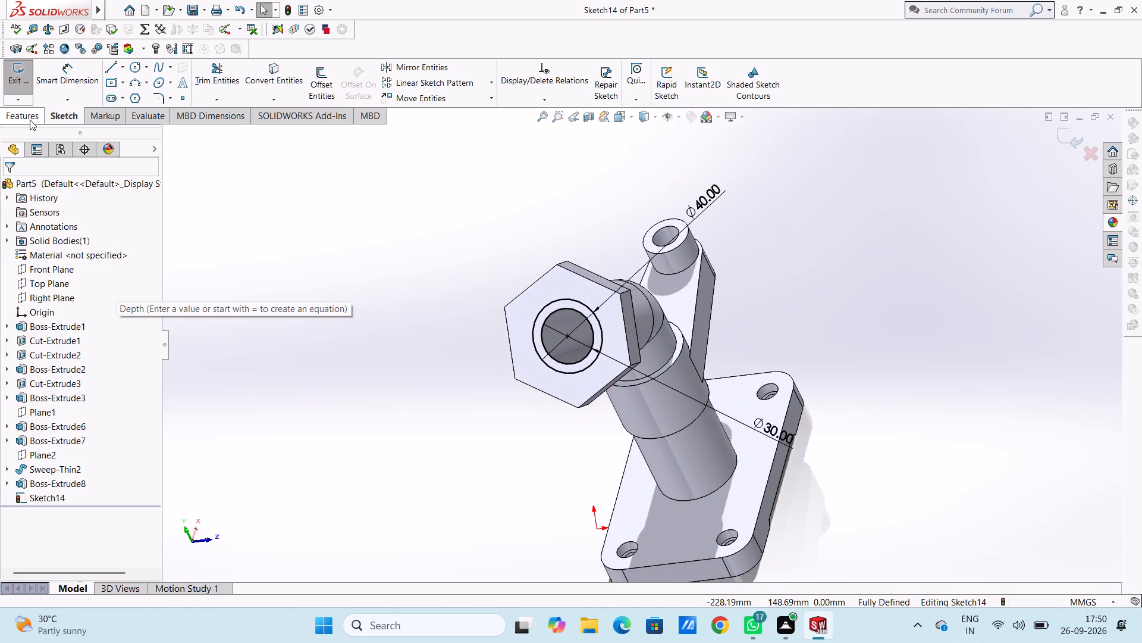
pyautogui.click(30, 118)
pyautogui.click(15, 76)
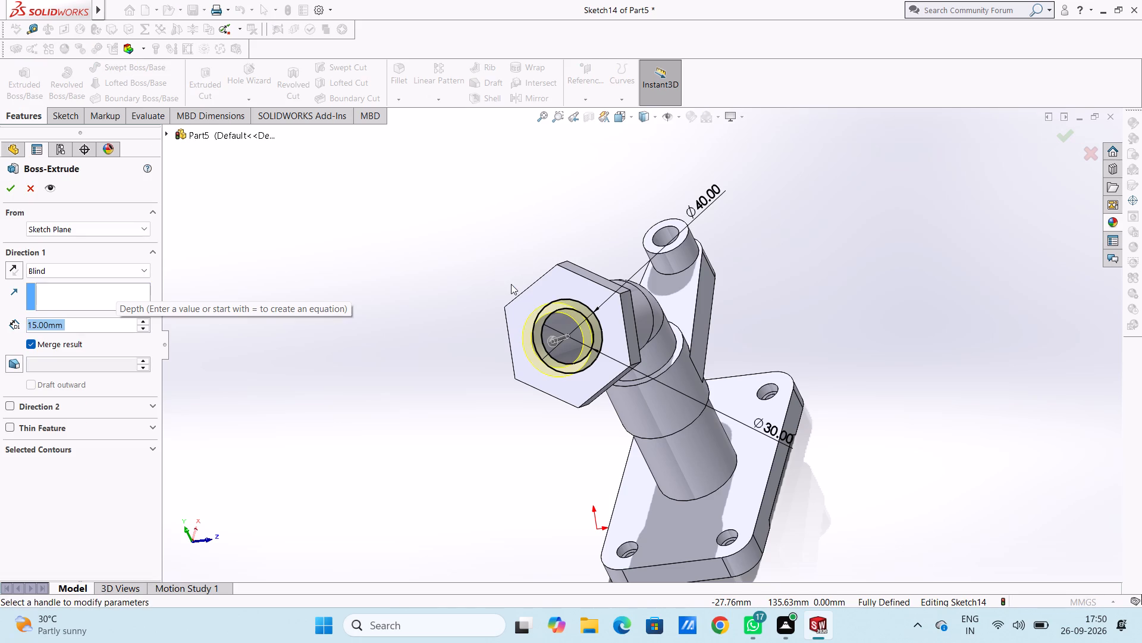
pyautogui.moveTo(509, 284); pyautogui.dragTo(469, 289, button='middle')
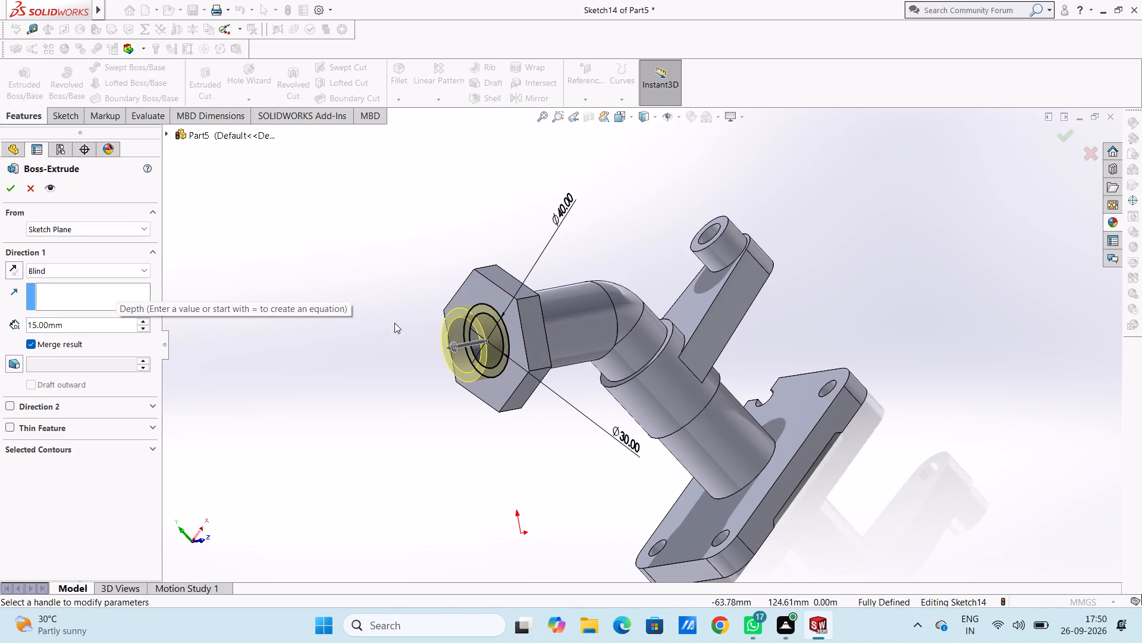
pyautogui.doubleClick(68, 323)
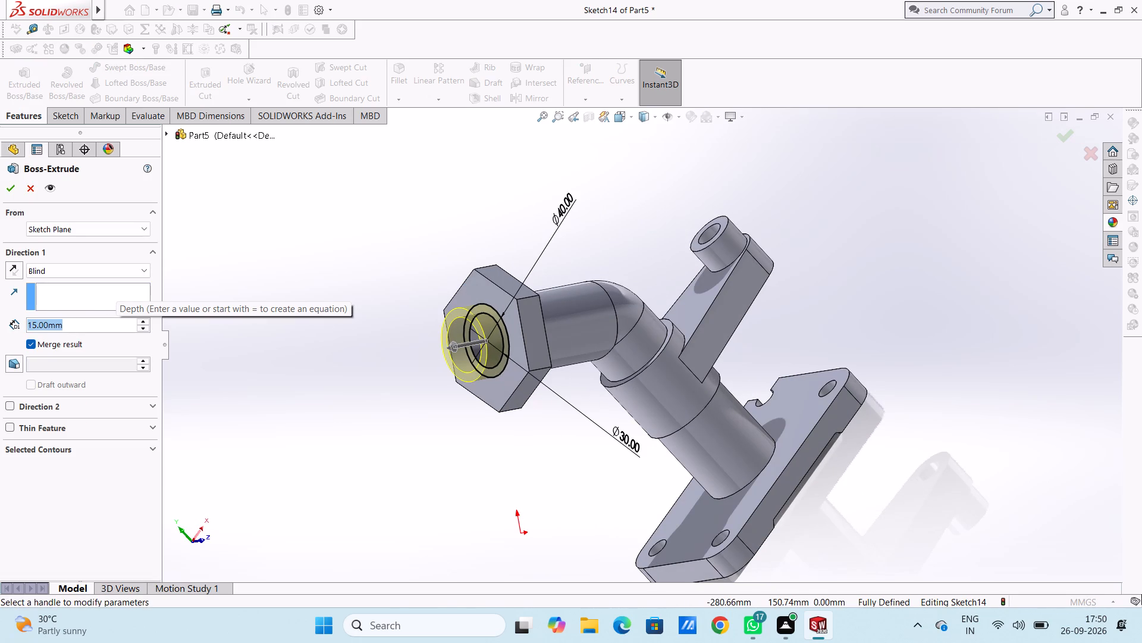
pyautogui.write('10')
pyautogui.press('Return')
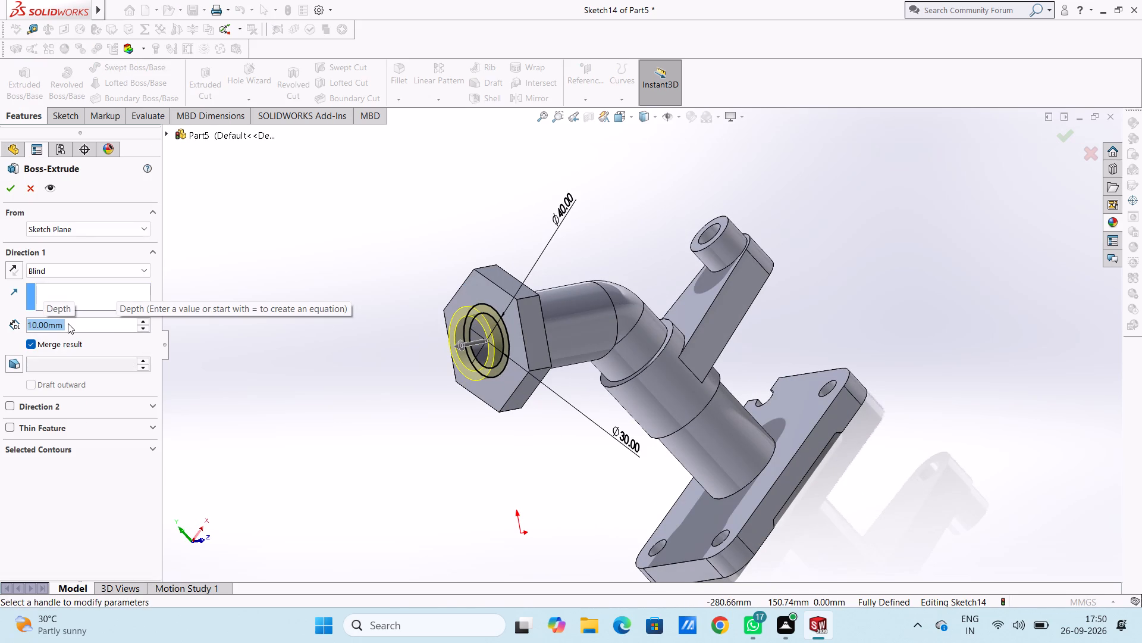
pyautogui.click(10, 191)
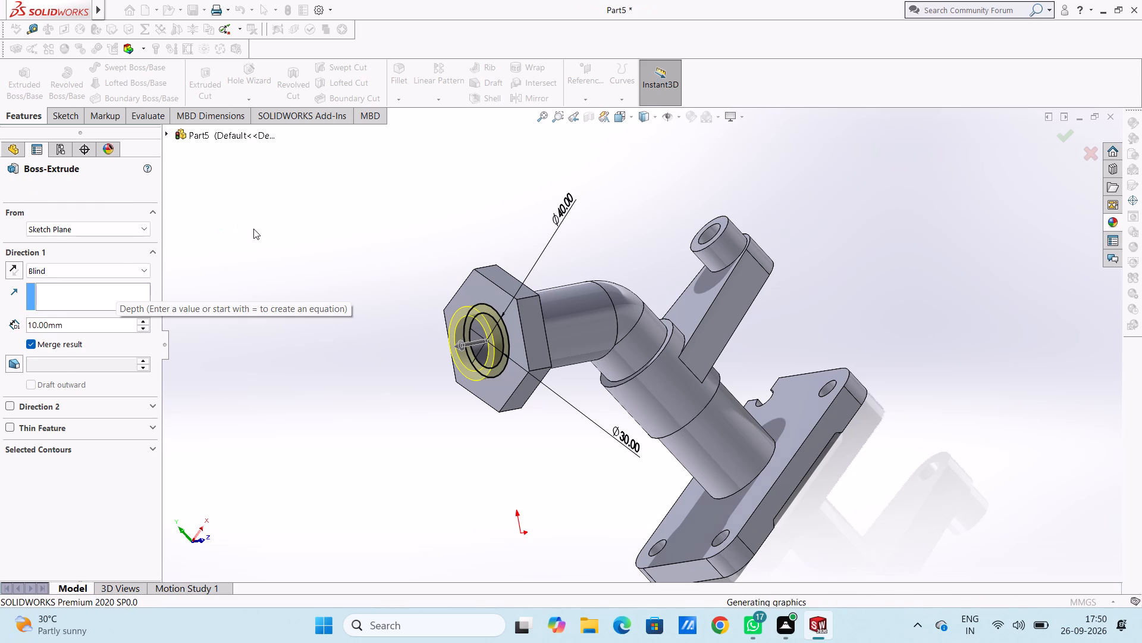
# Fillet the circular edge where the bent tube meets the ringed boss's end face with a 1 mm radius.
pyautogui.click(253, 228)
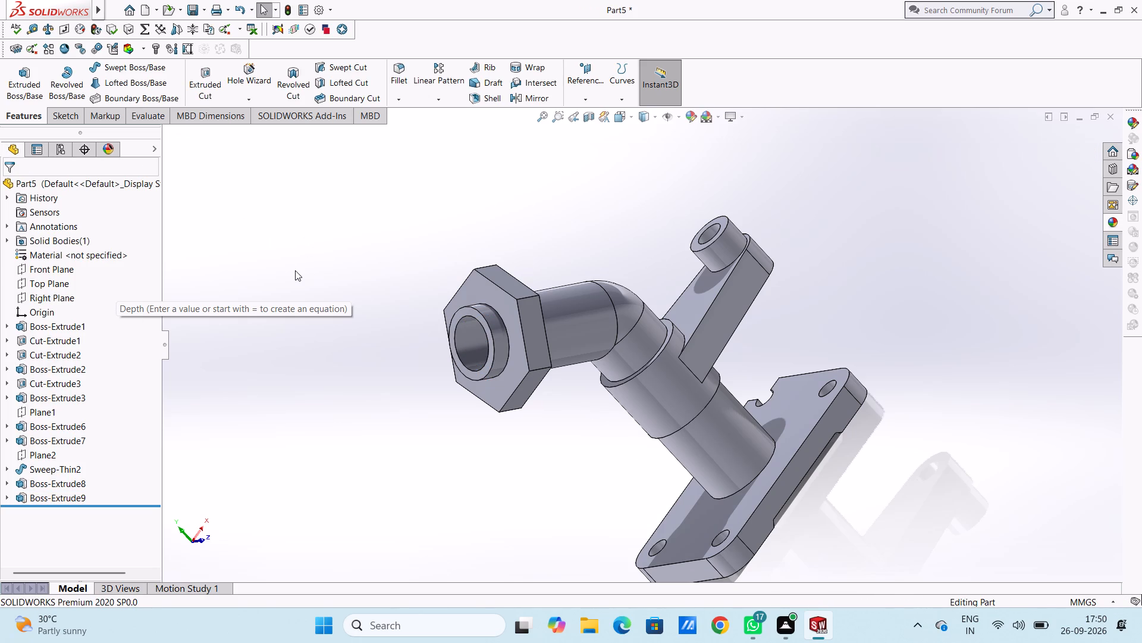
pyautogui.moveTo(295, 270); pyautogui.dragTo(259, 273, button='middle')
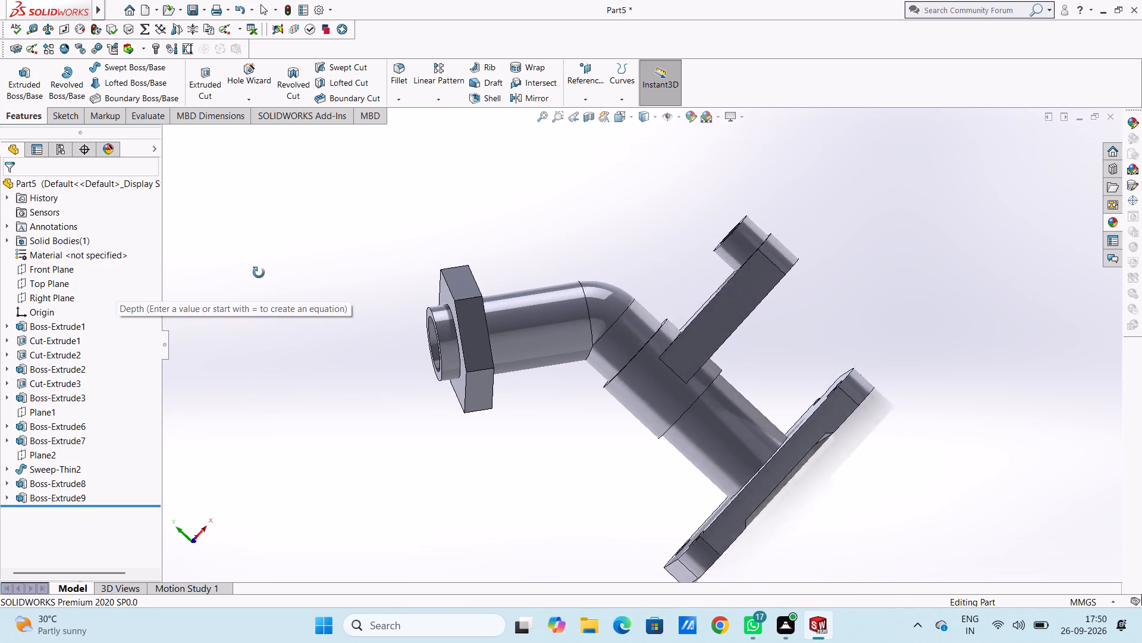
pyautogui.moveTo(259, 273); pyautogui.dragTo(300, 297, button='middle')
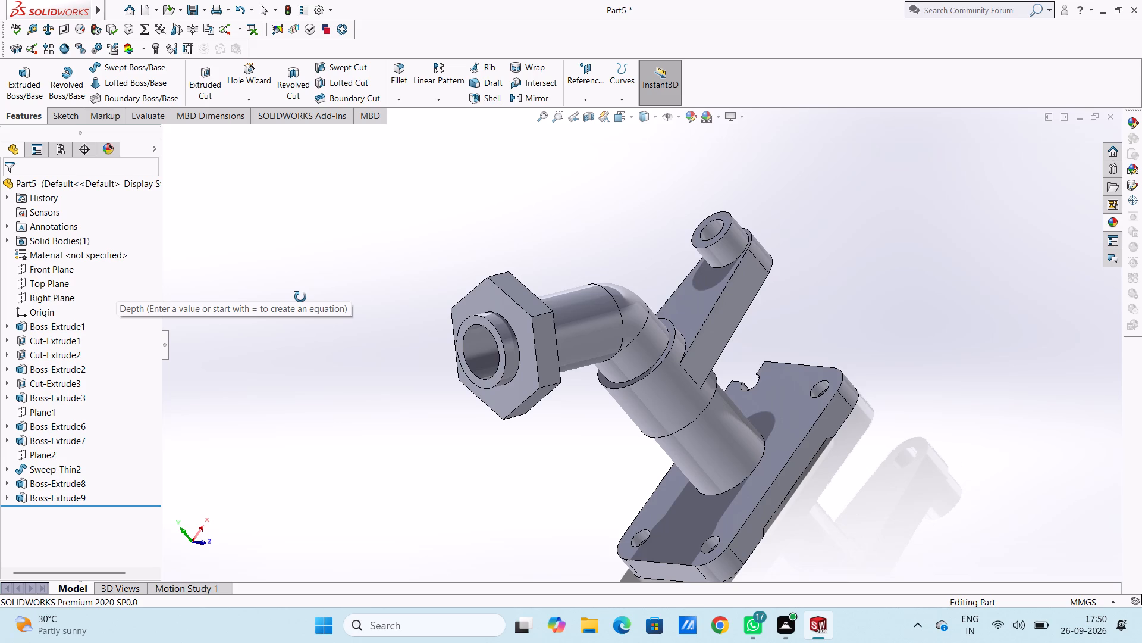
pyautogui.moveTo(300, 297); pyautogui.dragTo(285, 298, button='middle')
pyautogui.scroll(-5, 575, 307)
pyautogui.moveTo(646, 367); pyautogui.dragTo(655, 380, button='middle')
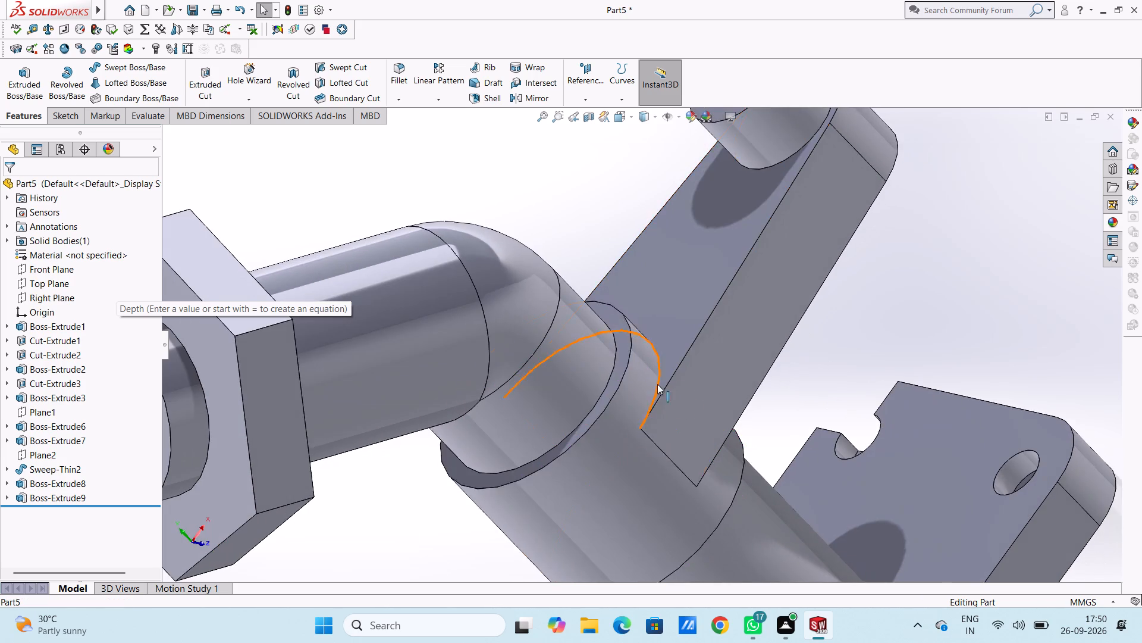
pyautogui.scroll(-5, 624, 372)
pyautogui.click(405, 68)
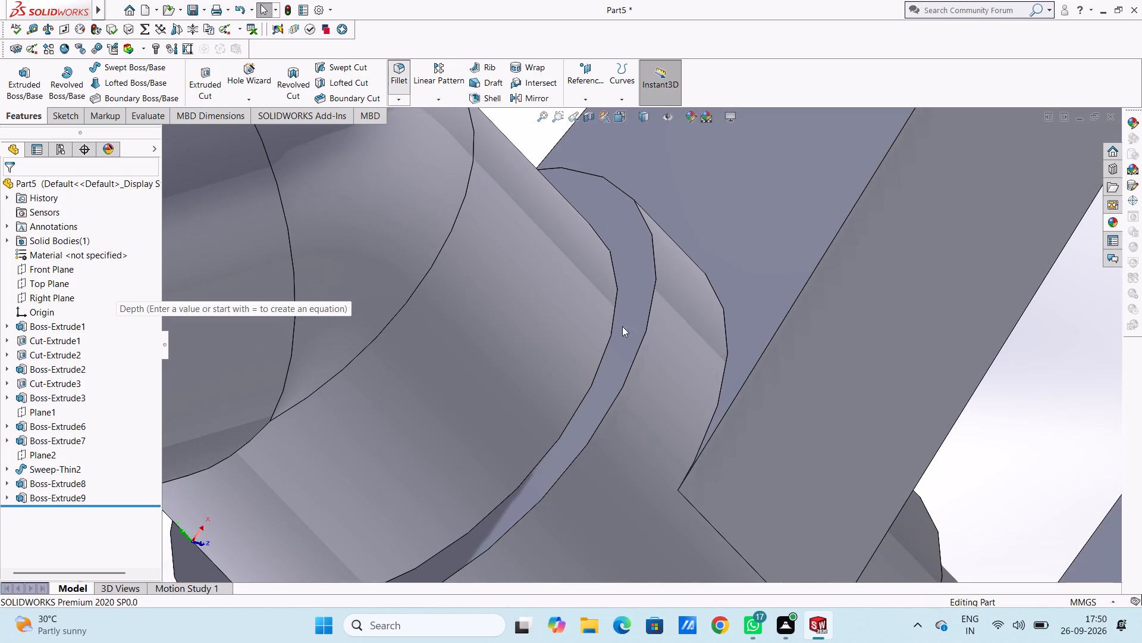
pyautogui.click(600, 366)
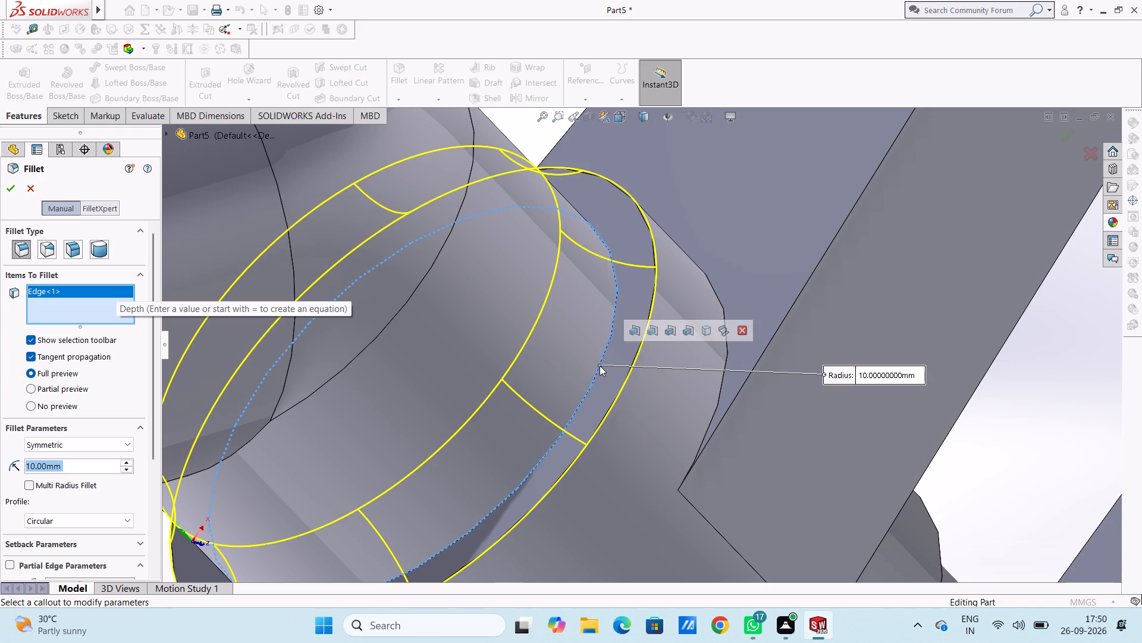
pyautogui.press('1')
pyautogui.press('Return')
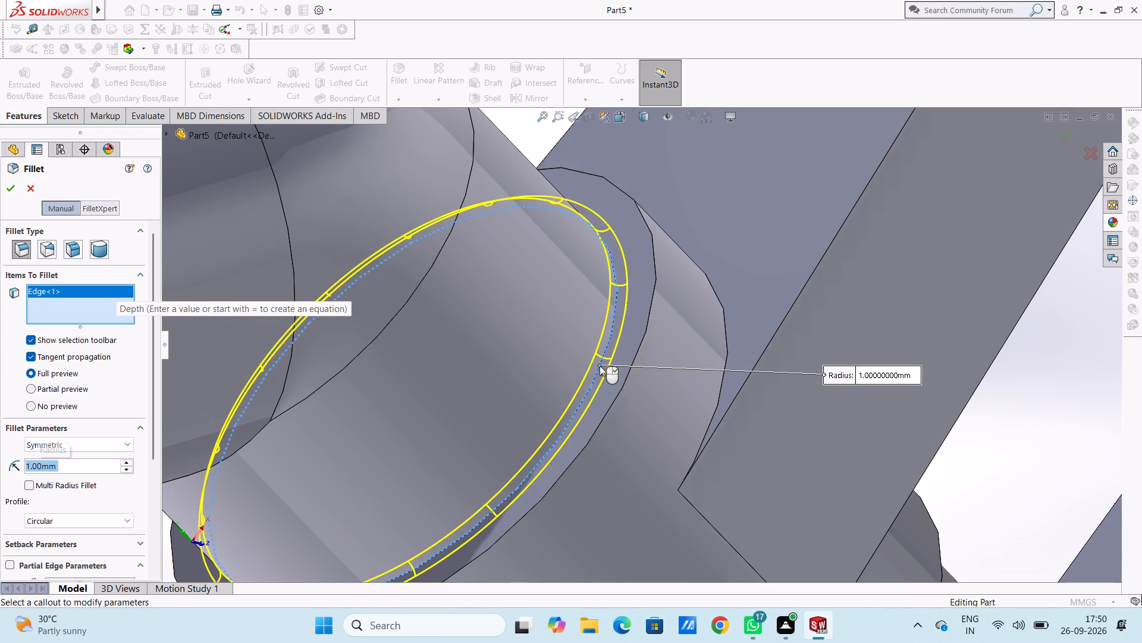
pyautogui.click(7, 189)
# Fillet the circular edge where the bent tube meets the hexagonal boss's inner face with a 3 mm radius.
pyautogui.scroll(3, 326, 302)
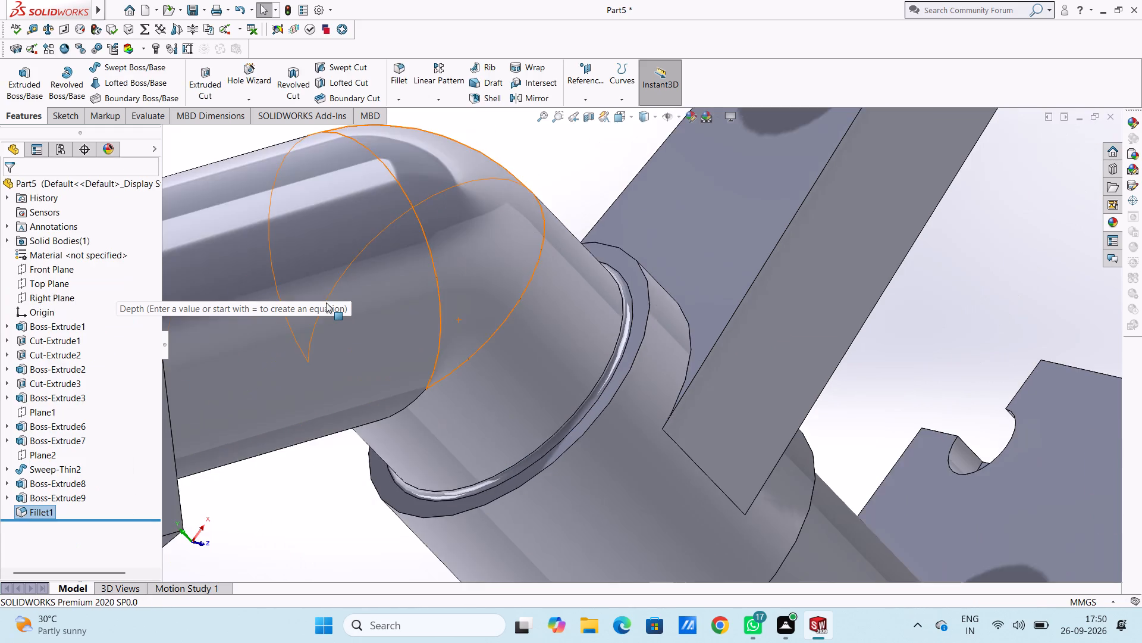
pyautogui.scroll(7, 326, 302)
pyautogui.moveTo(335, 316); pyautogui.dragTo(286, 357, button='middle')
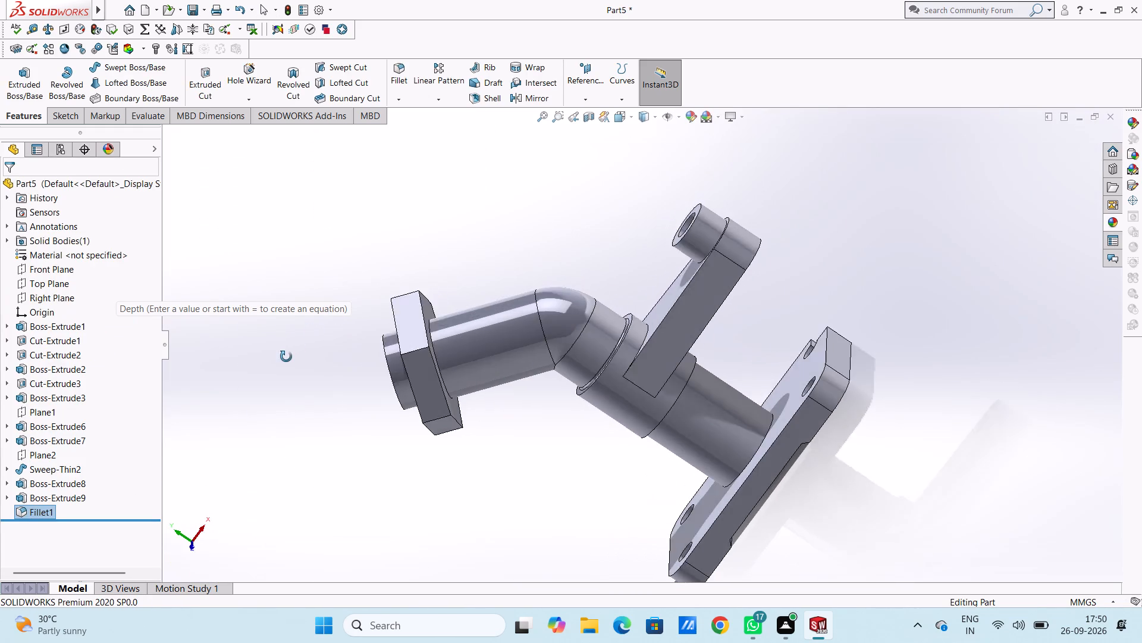
pyautogui.moveTo(286, 357); pyautogui.dragTo(266, 369, button='middle')
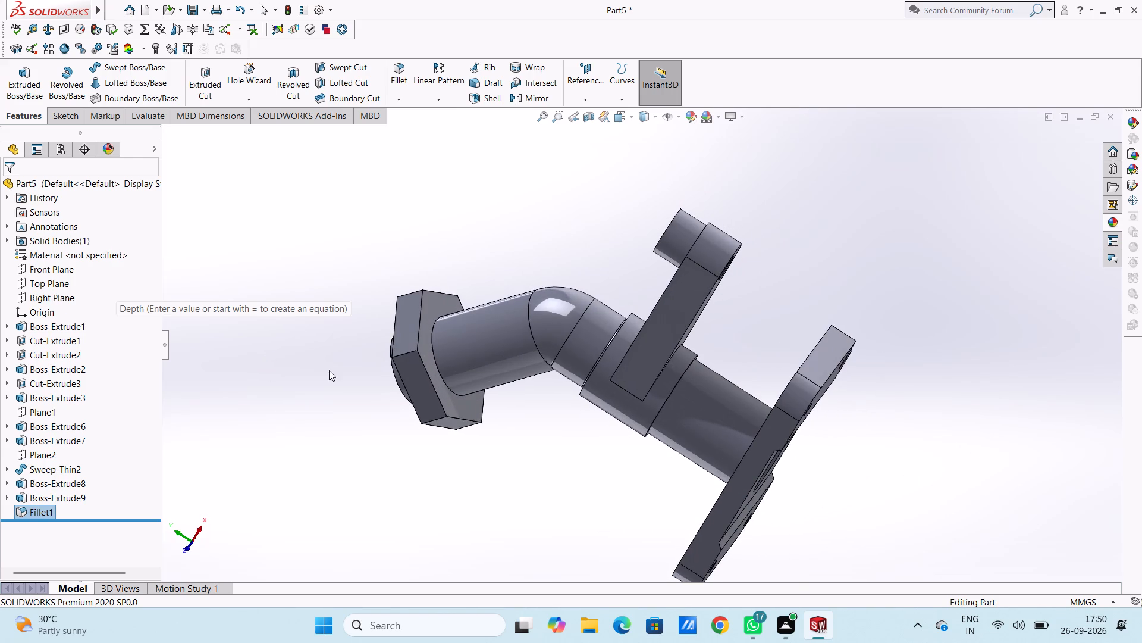
pyautogui.scroll(-5, 447, 371)
pyautogui.click(400, 73)
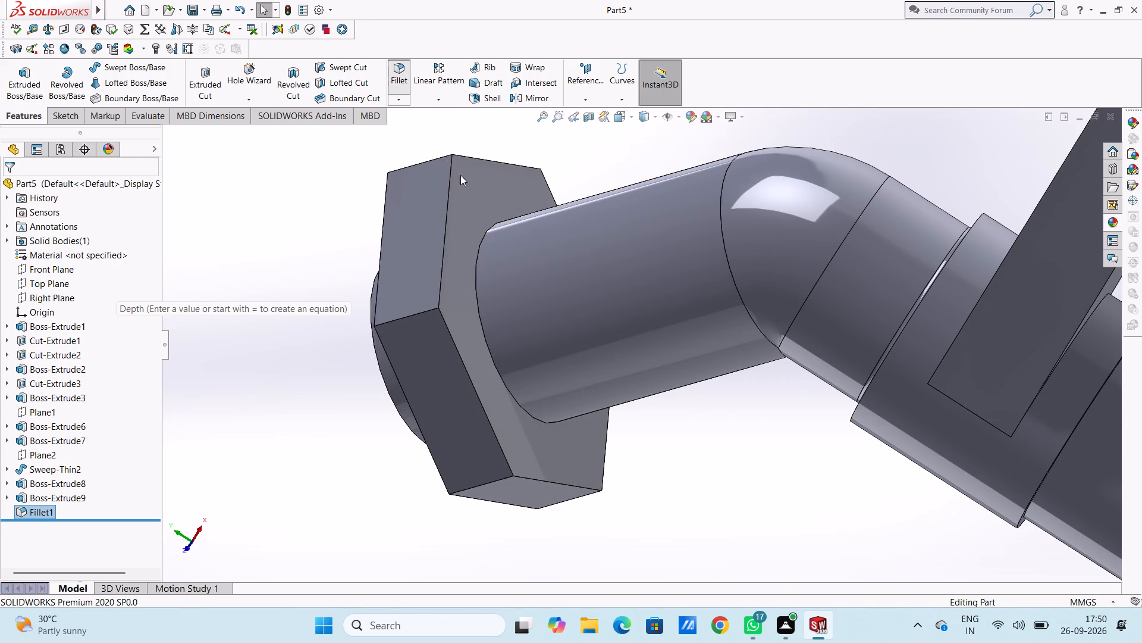
pyautogui.scroll(-4, 531, 352)
pyautogui.click(484, 335)
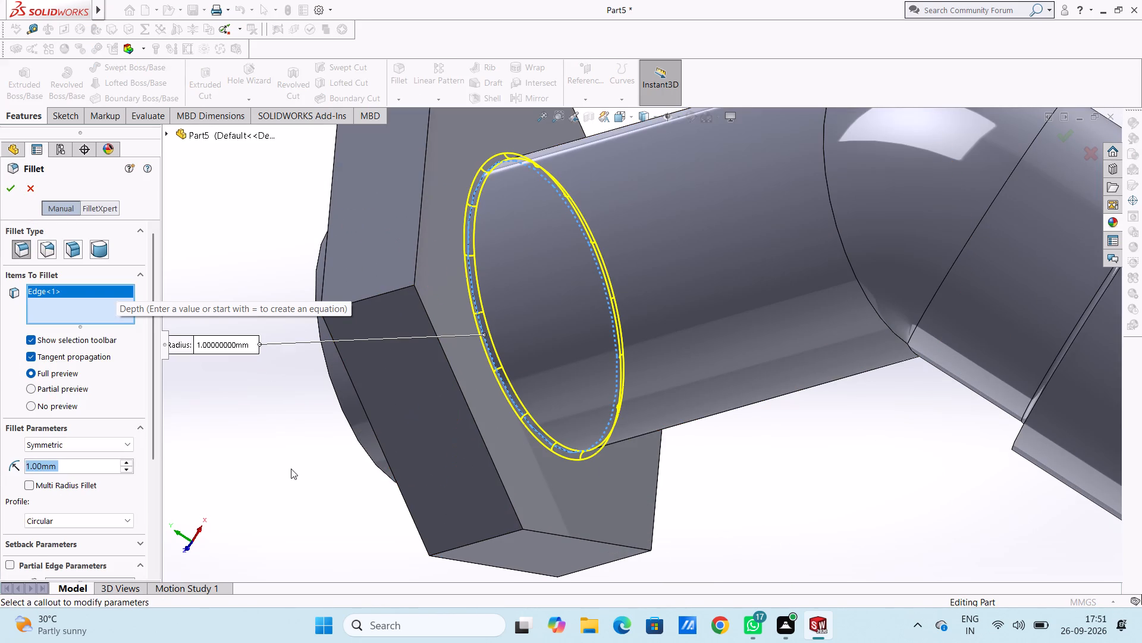
pyautogui.press('3')
pyautogui.press('Return')
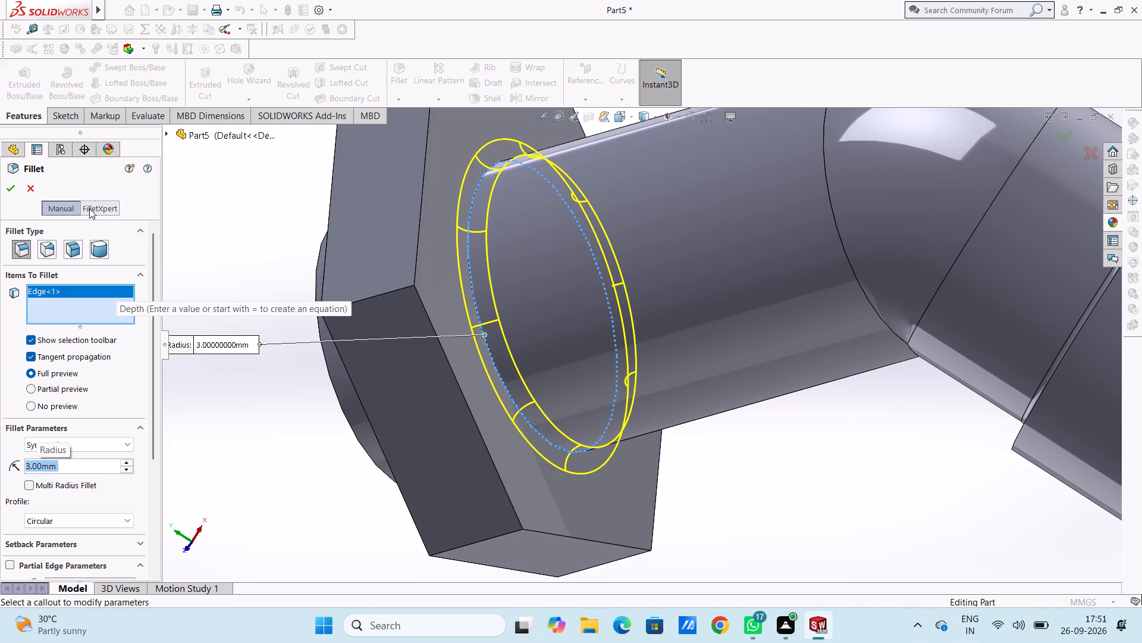
pyautogui.click(12, 189)
pyautogui.click(223, 224)
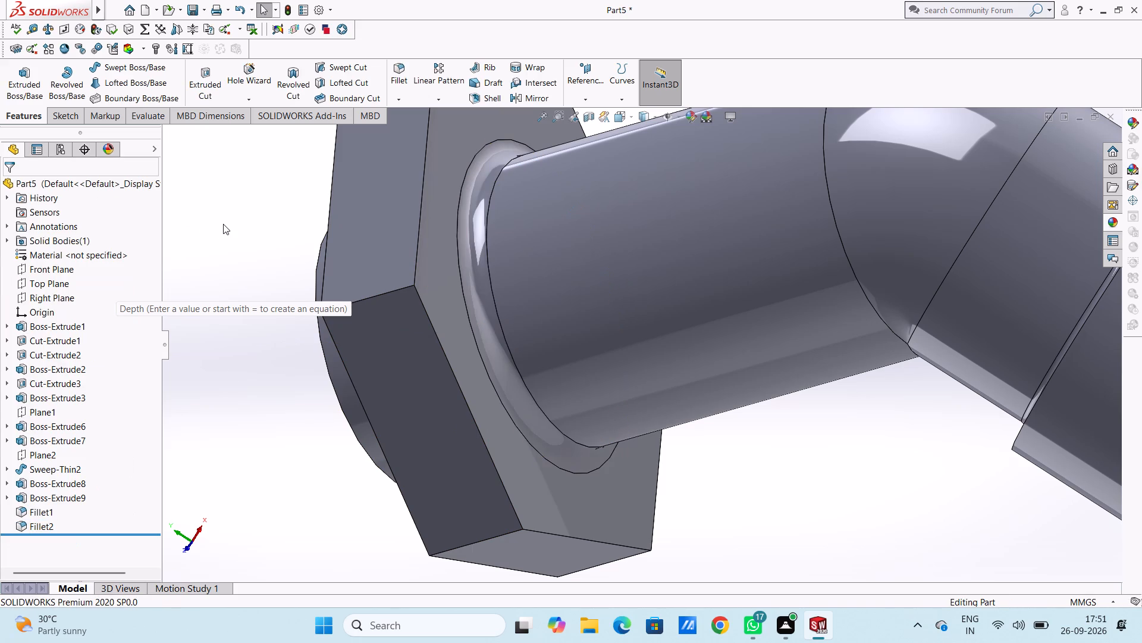
# Fillet the base edge of the projecting ring on the hexagon's outer face with a 3 mm radius.
pyautogui.scroll(5, 223, 224)
pyautogui.scroll(1, 285, 261)
pyautogui.moveTo(294, 266); pyautogui.dragTo(352, 243, button='middle')
pyautogui.moveTo(566, 364); pyautogui.dragTo(585, 353, button='middle')
pyautogui.scroll(-5, 565, 352)
pyautogui.click(400, 79)
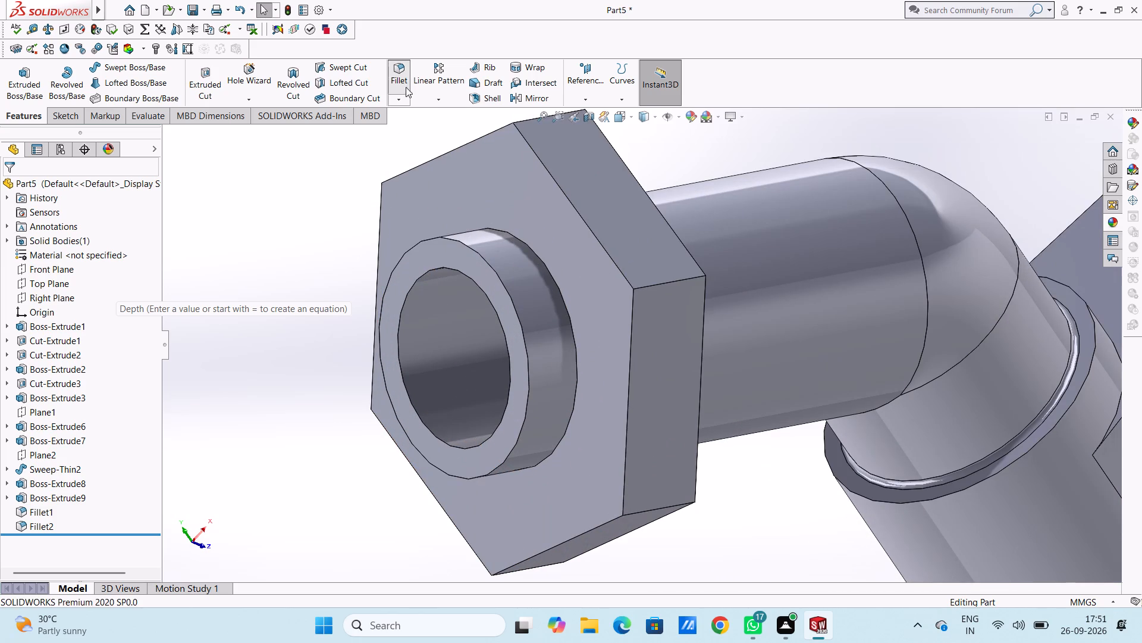
pyautogui.click(567, 307)
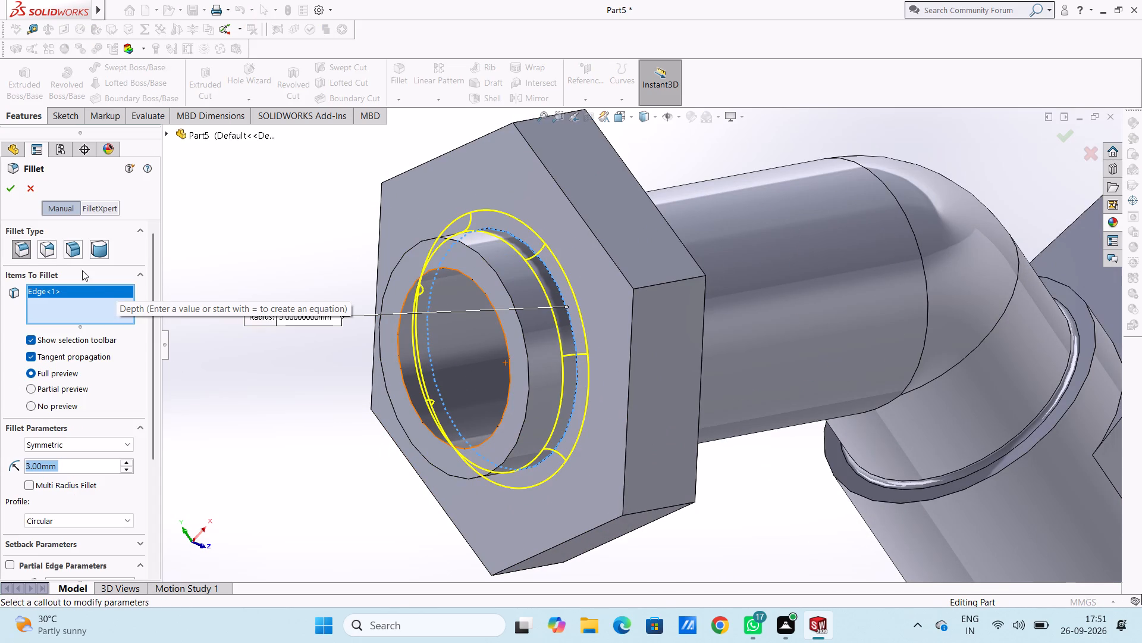
pyautogui.click(7, 186)
pyautogui.click(253, 254)
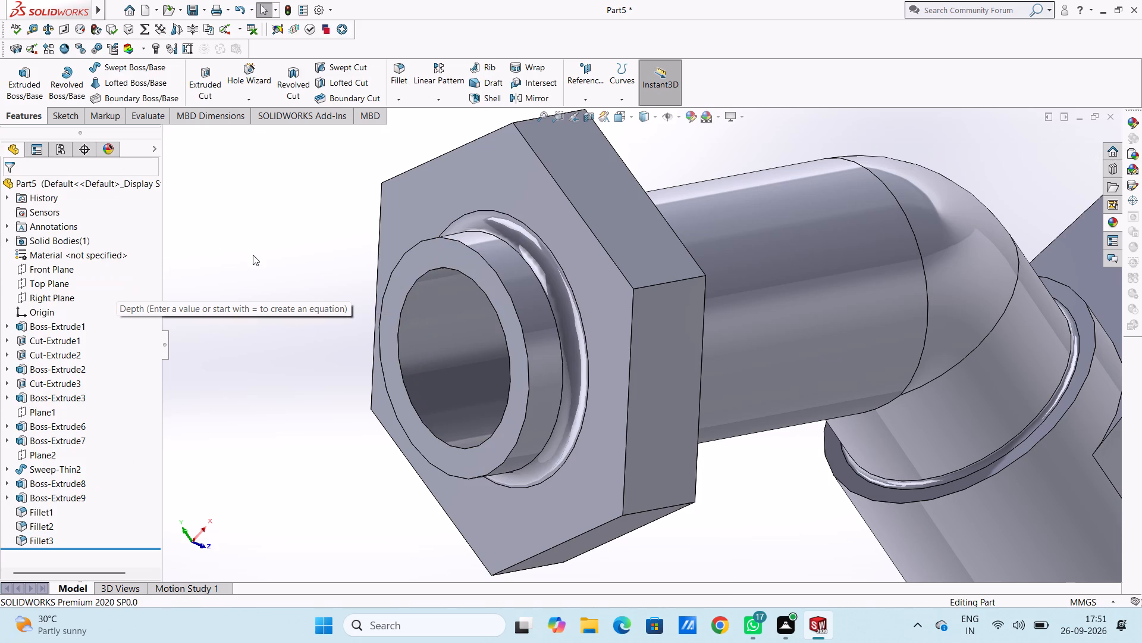
# In isometric view, colour the whole part medium green from the standard colour swatches.
pyautogui.scroll(5, 263, 265)
pyautogui.moveTo(297, 351); pyautogui.dragTo(313, 271, button='middle')
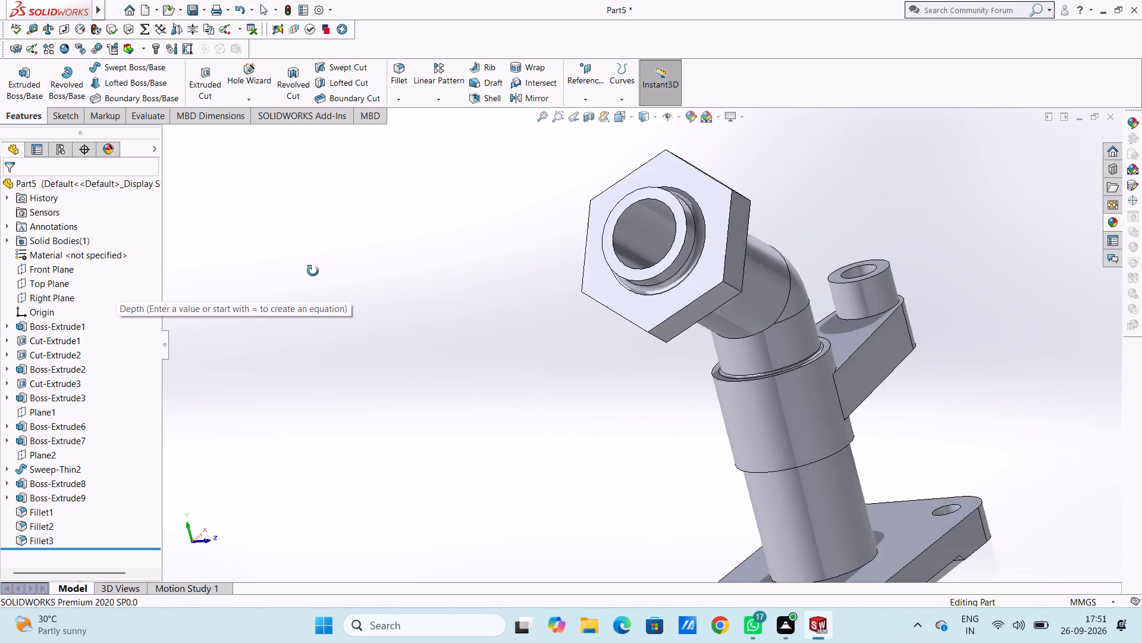
pyautogui.moveTo(313, 271); pyautogui.dragTo(312, 271, button='middle')
pyautogui.press('Escape')
pyautogui.hotkey('ctrl', '7')
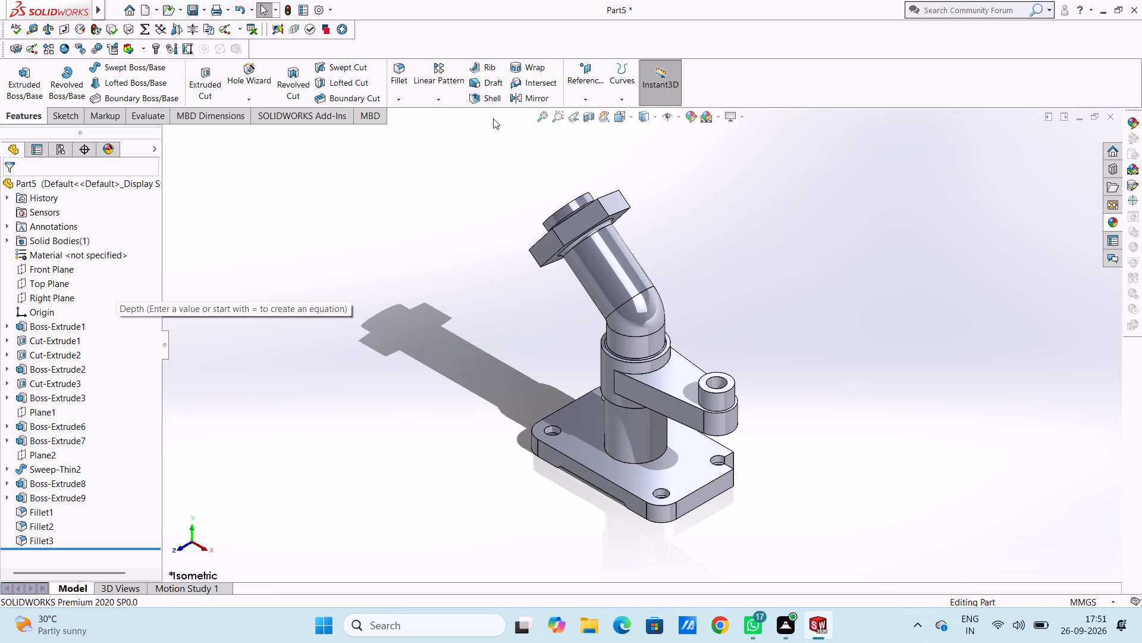
pyautogui.click(692, 113)
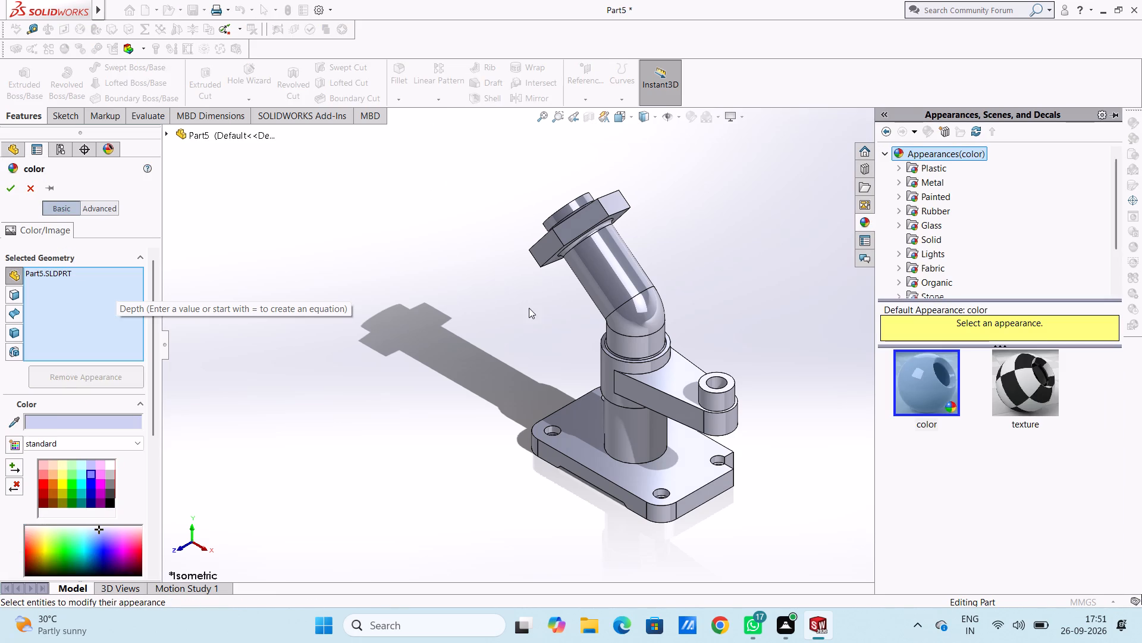
pyautogui.click(67, 493)
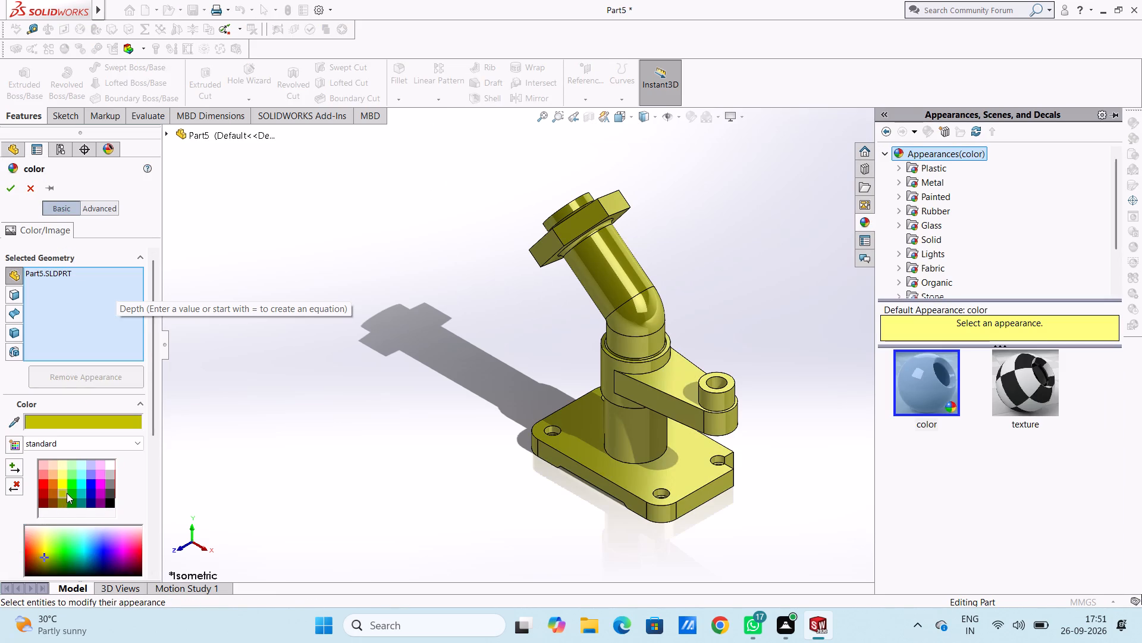
pyautogui.click(72, 481)
pyautogui.click(70, 493)
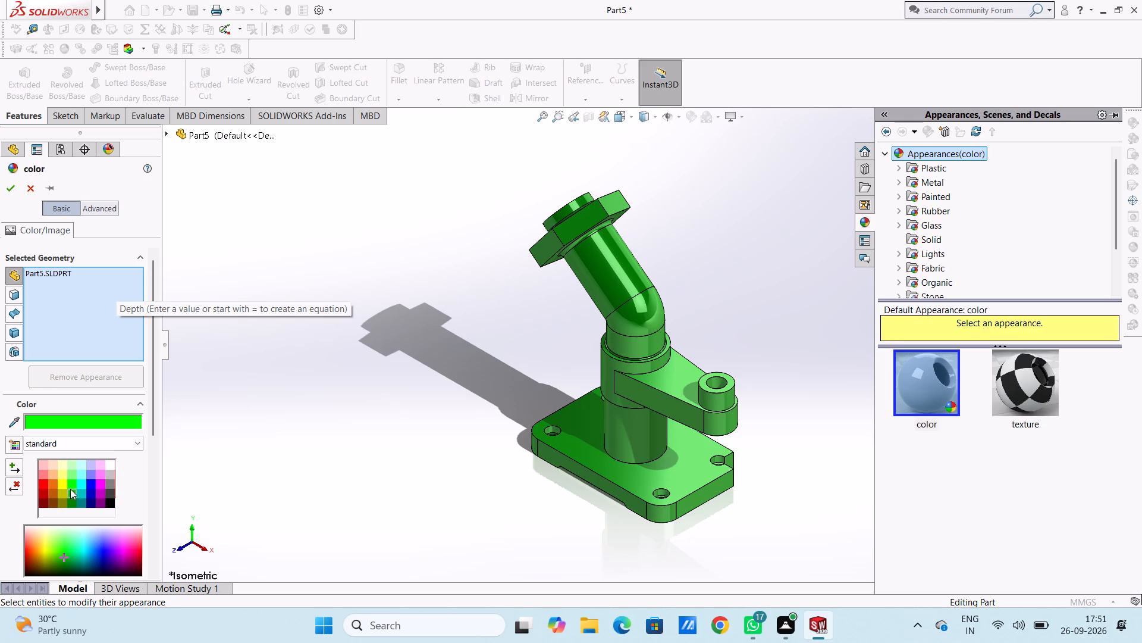
pyautogui.click(10, 188)
# Apply the metal appearance chromium plate to the counterbore wall face of the hole at the plate's front rounded corner.
pyautogui.scroll(-3, 645, 466)
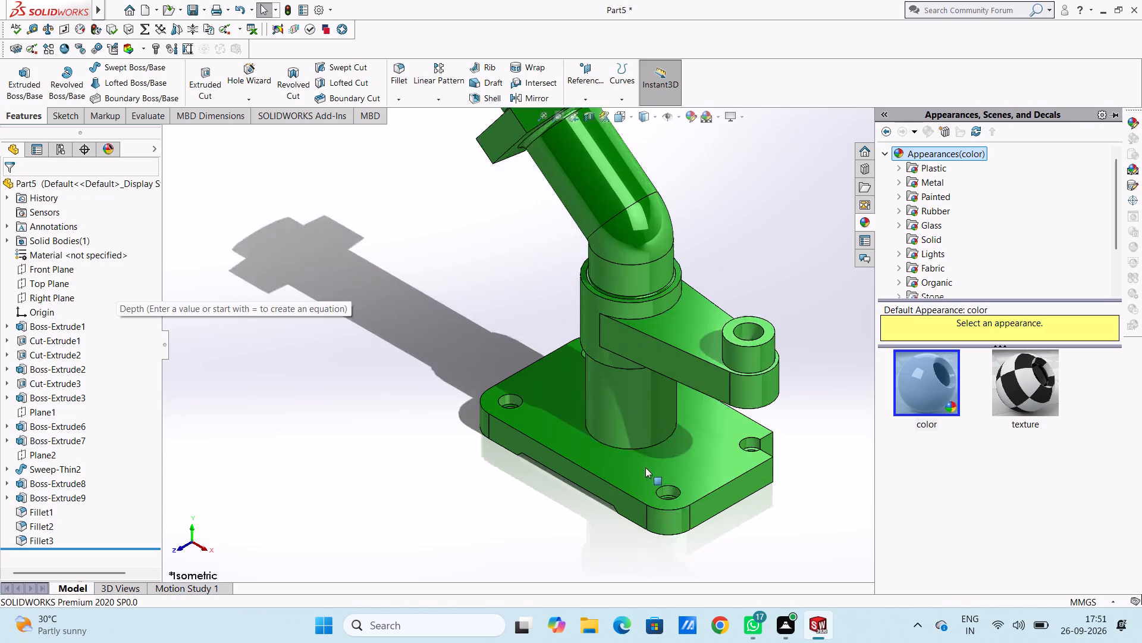
pyautogui.scroll(-2, 645, 467)
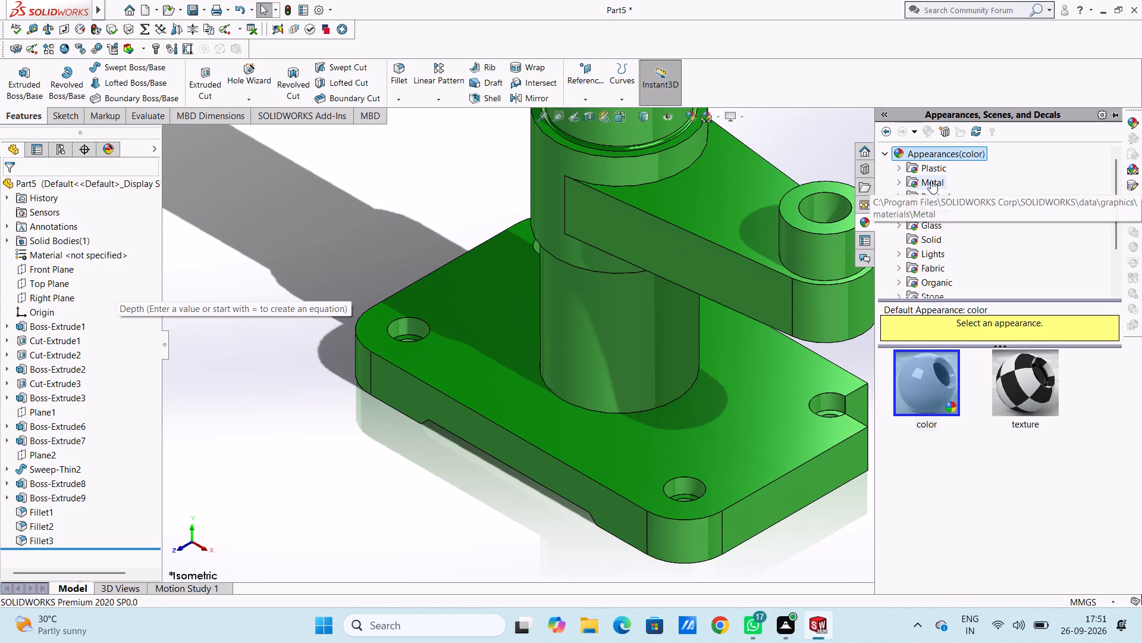
pyautogui.click(931, 180)
pyautogui.scroll(-4, 681, 492)
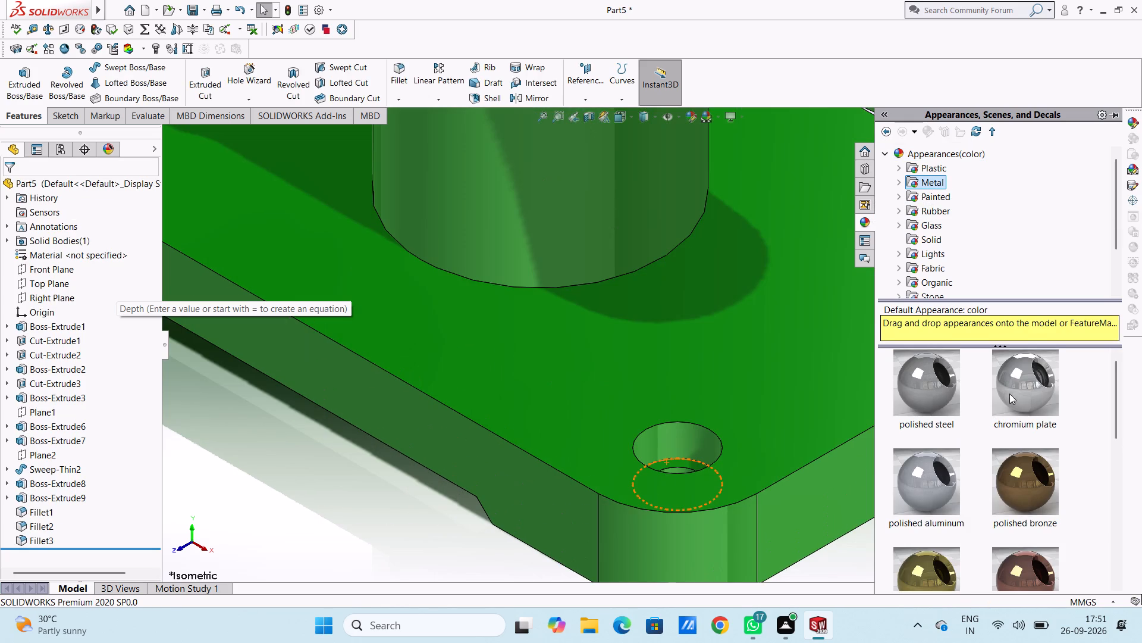
pyautogui.moveTo(1033, 369); pyautogui.dragTo(701, 425)
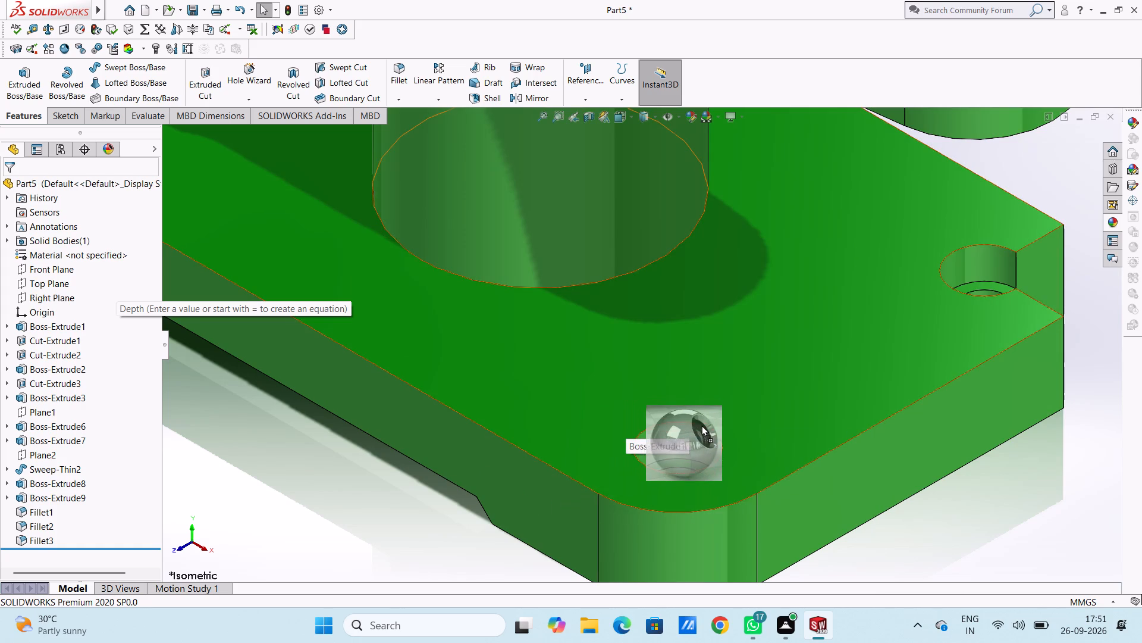
pyautogui.moveTo(701, 425); pyautogui.dragTo(697, 432)
pyautogui.click(694, 432)
# Apply the chromium plate appearance to the ledge face and the smaller bore's wall in the same front-corner hole.
pyautogui.scroll(3, 651, 493)
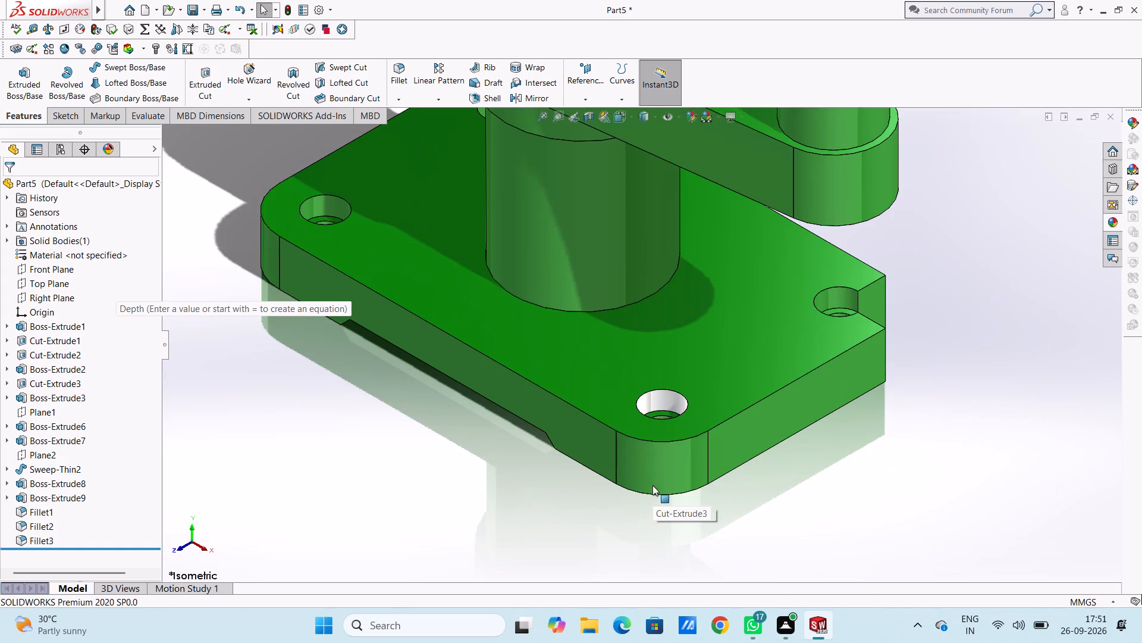
pyautogui.scroll(-5, 666, 419)
pyautogui.scroll(-6, 610, 354)
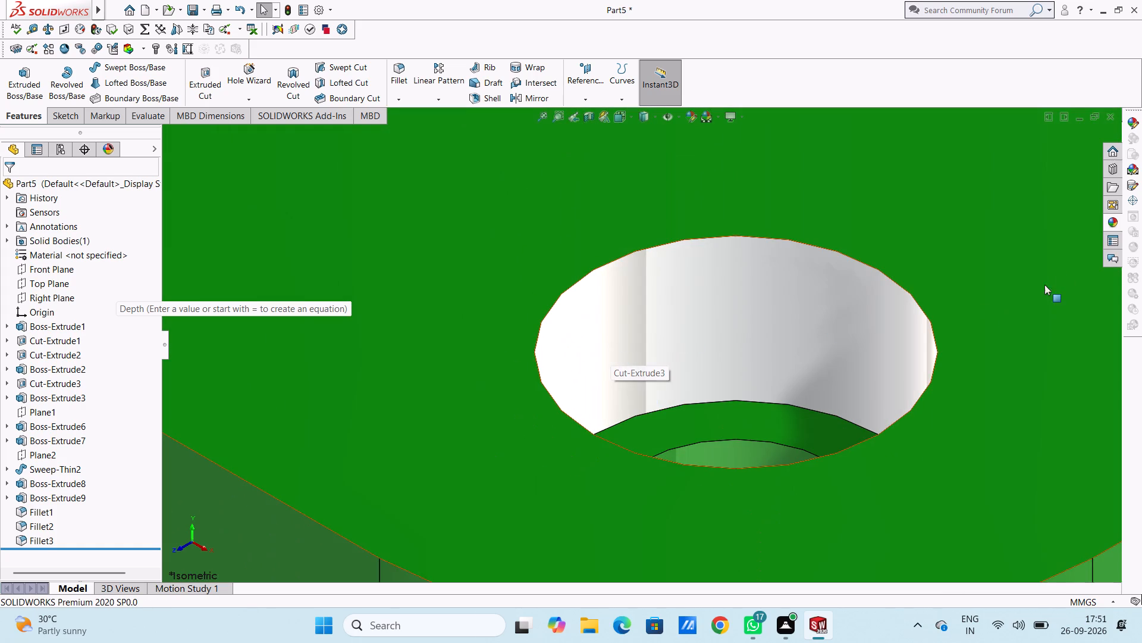
pyautogui.click(1110, 220)
pyautogui.moveTo(1034, 375); pyautogui.dragTo(898, 416)
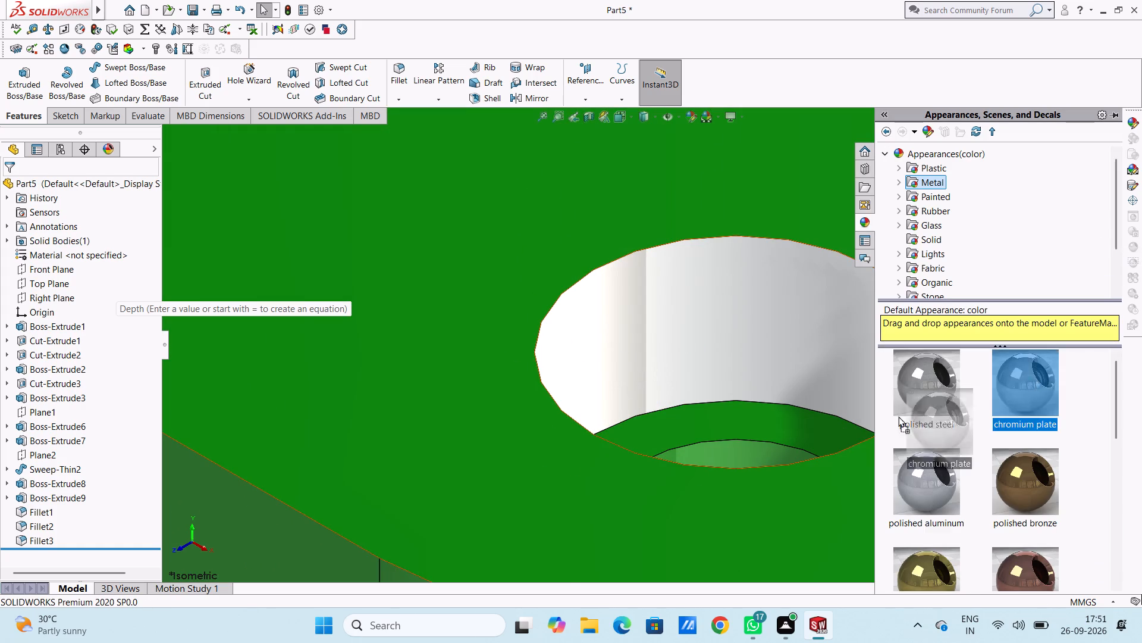
pyautogui.moveTo(898, 416); pyautogui.dragTo(712, 405)
pyautogui.click(710, 405)
pyautogui.scroll(-4, 724, 452)
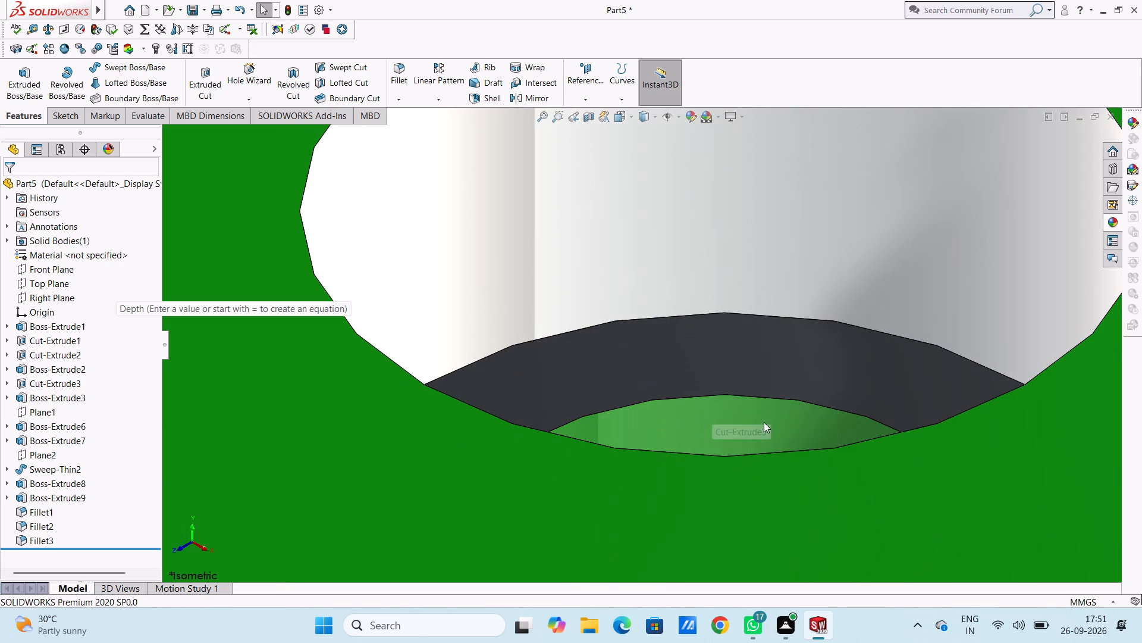
pyautogui.click(1110, 223)
pyautogui.moveTo(1028, 379); pyautogui.dragTo(694, 427)
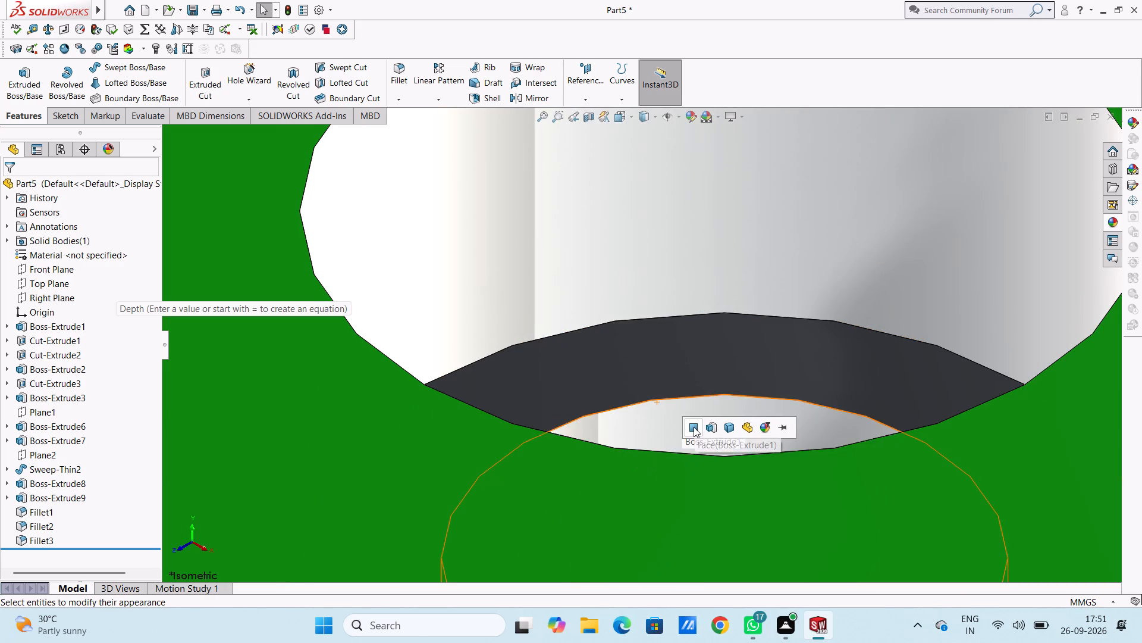
pyautogui.click(694, 427)
# Apply the chromium plate appearance to the counterbore wall face of the hole beside the plate's notch.
pyautogui.scroll(16, 693, 427)
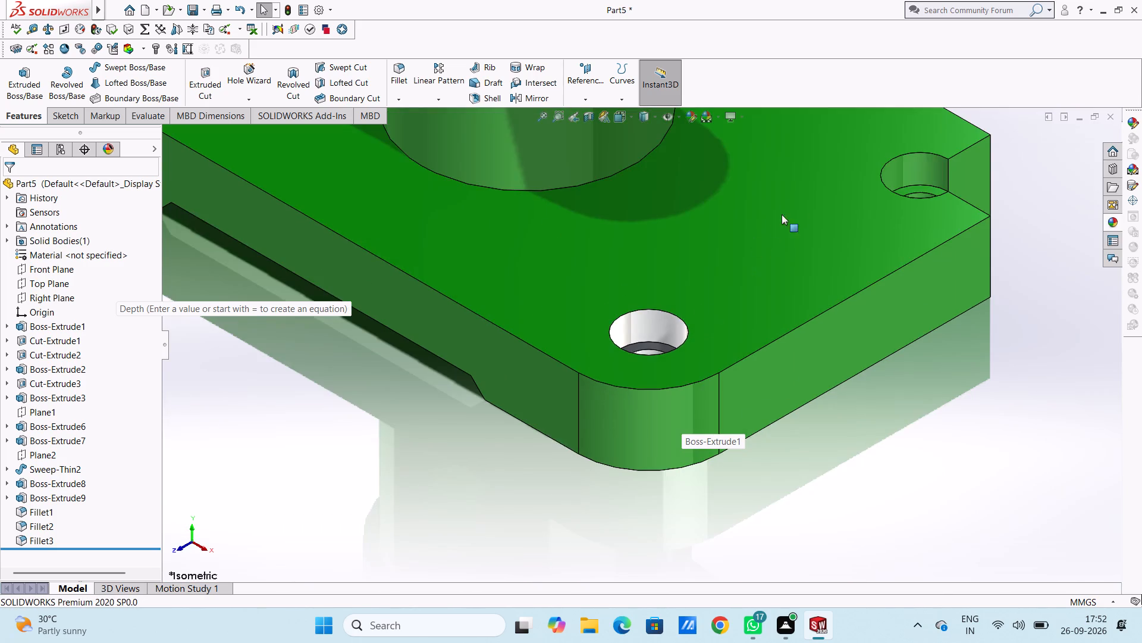
pyautogui.scroll(-6, 852, 202)
pyautogui.scroll(-6, 794, 254)
pyautogui.click(1112, 220)
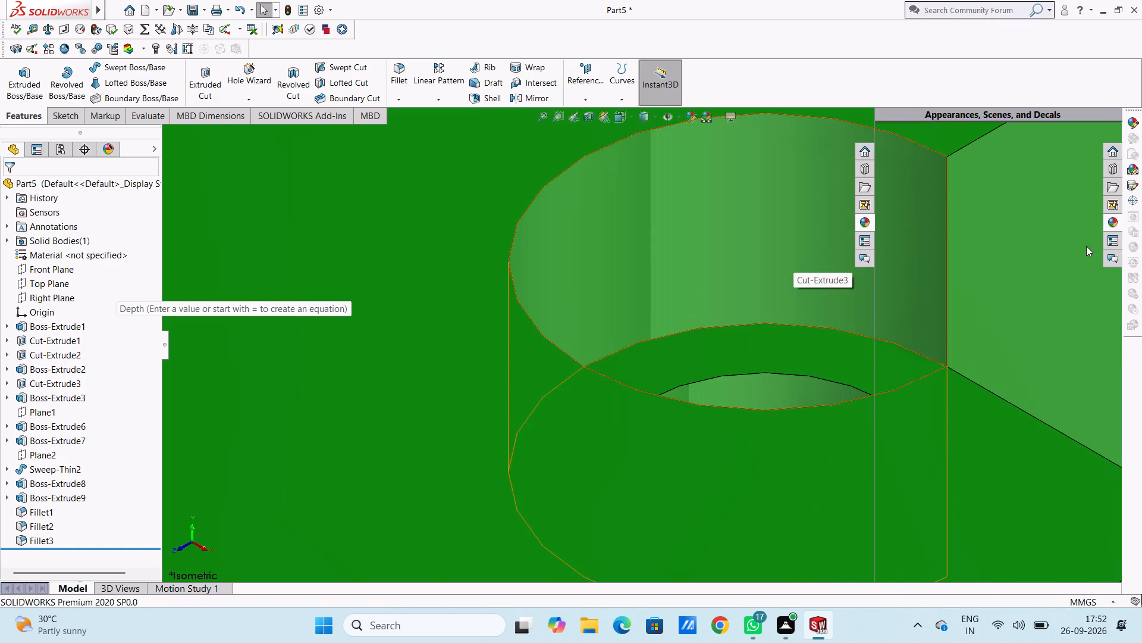
pyautogui.moveTo(1034, 375); pyautogui.dragTo(701, 245)
pyautogui.click(701, 245)
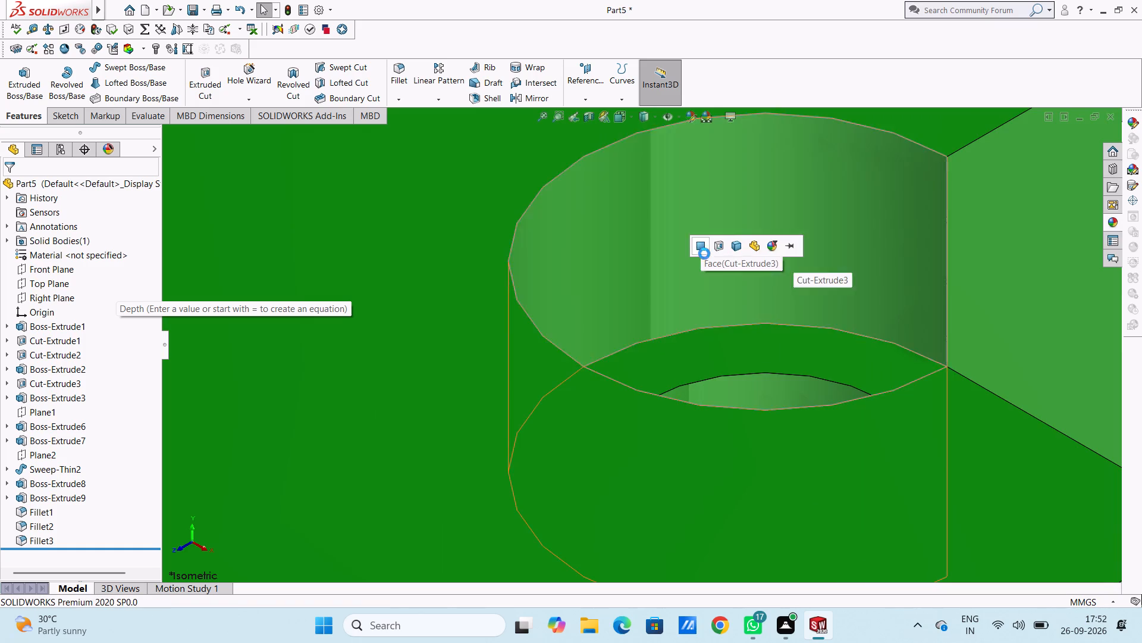
# Apply the chromium plate appearance to the ledge face and the smaller bore's wall in the hole beside the plate's notch.
pyautogui.scroll(-6, 749, 349)
pyautogui.click(1108, 221)
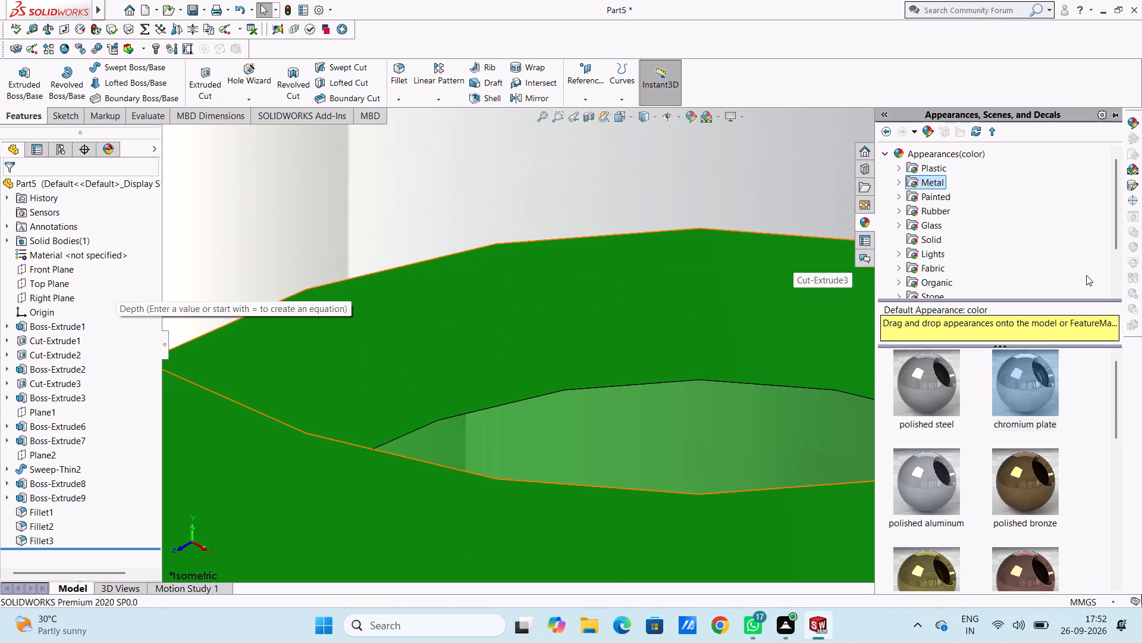
pyautogui.moveTo(1037, 376); pyautogui.dragTo(508, 261)
pyautogui.click(507, 260)
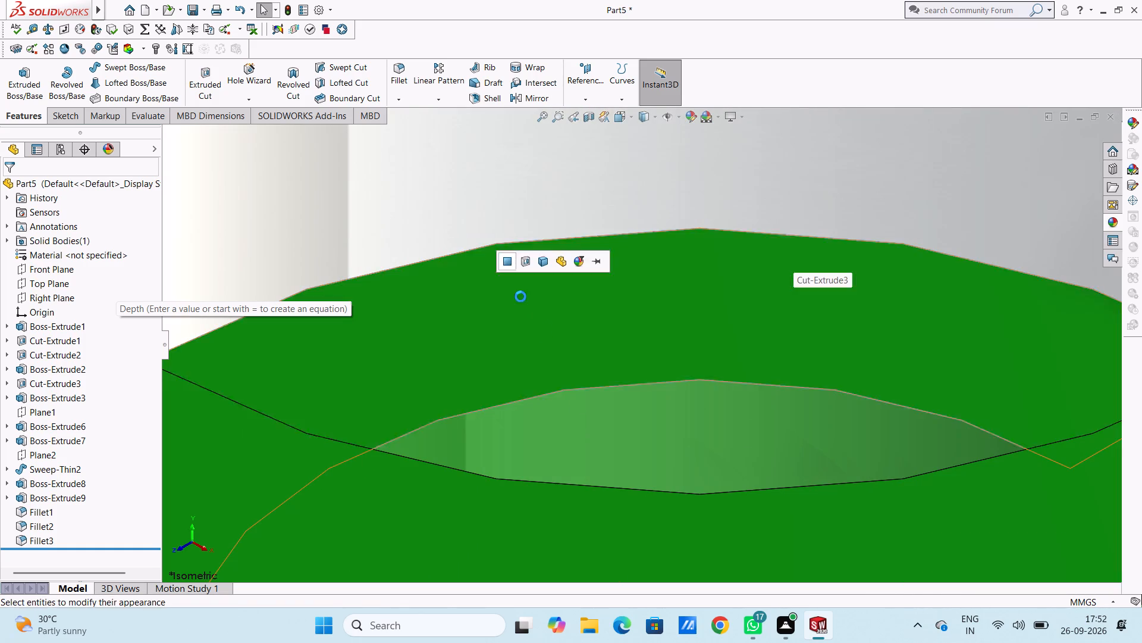
pyautogui.click(1109, 219)
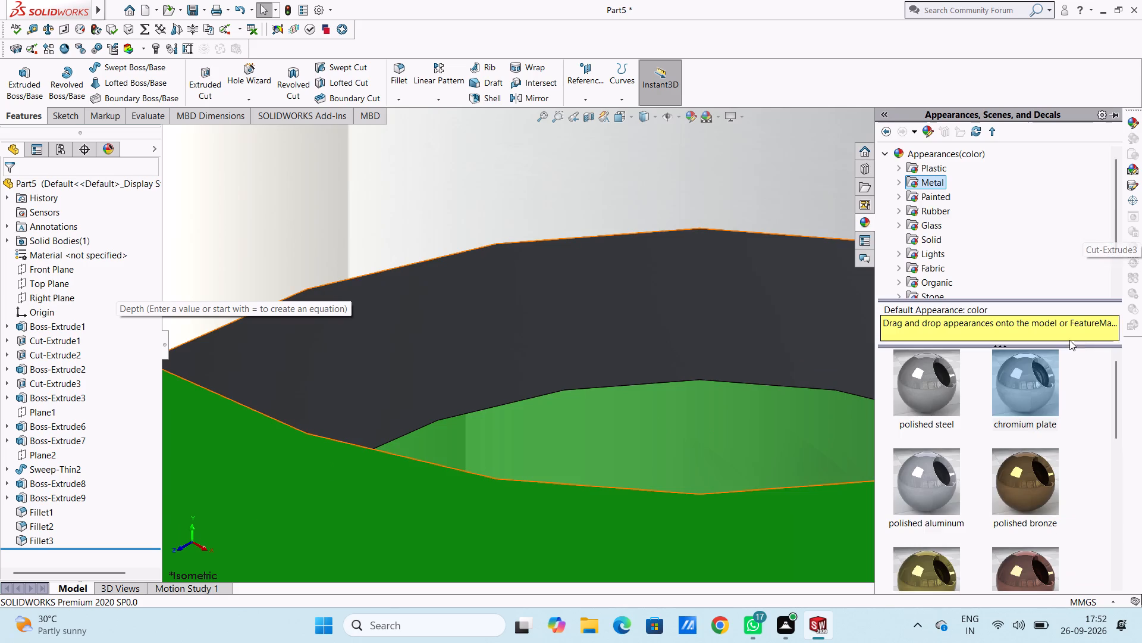
pyautogui.moveTo(1042, 383); pyautogui.dragTo(736, 444)
pyautogui.click(736, 444)
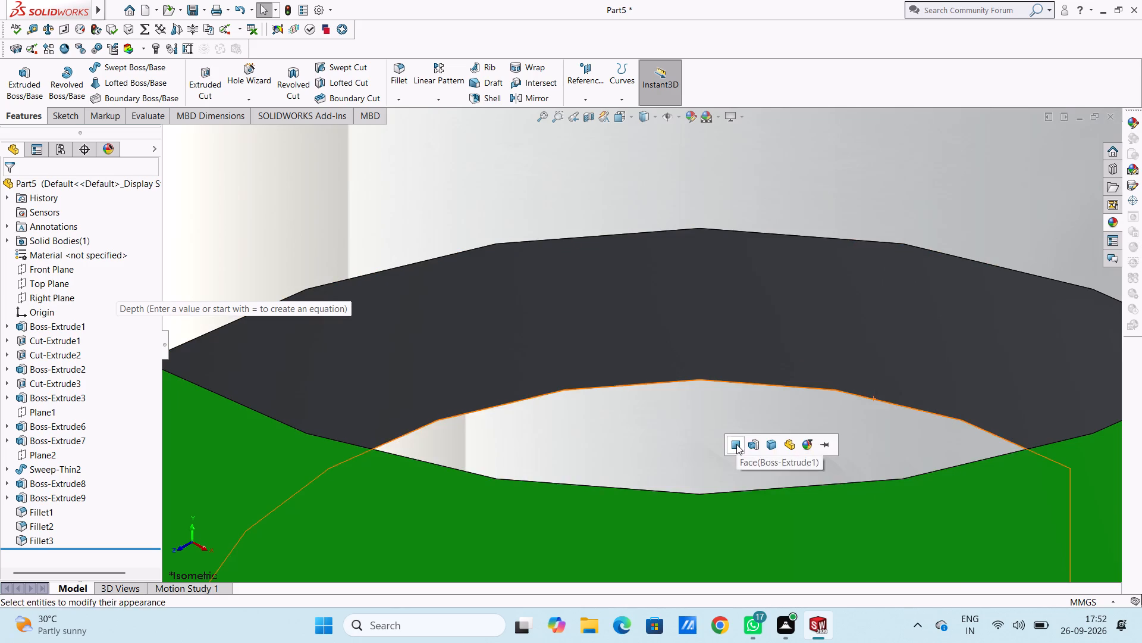
# Apply the chromium plate appearance to the bore wall of the small round boss at the arm's end.
pyautogui.scroll(6, 736, 444)
pyautogui.scroll(5, 655, 414)
pyautogui.scroll(6, 598, 386)
pyautogui.scroll(5, 542, 384)
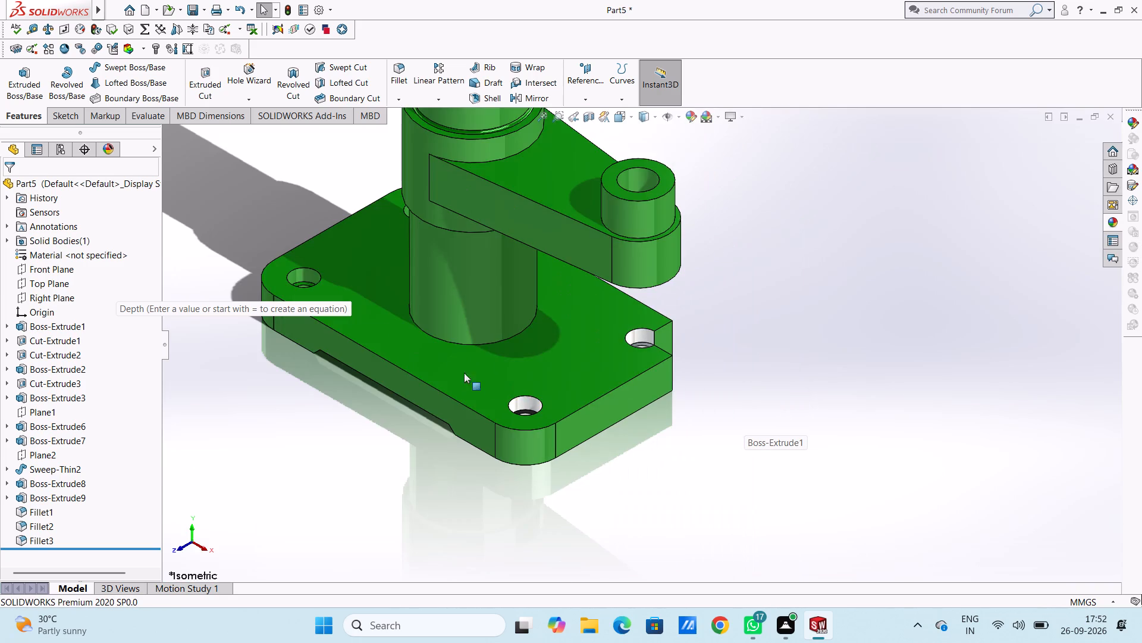
pyautogui.scroll(-9, 625, 230)
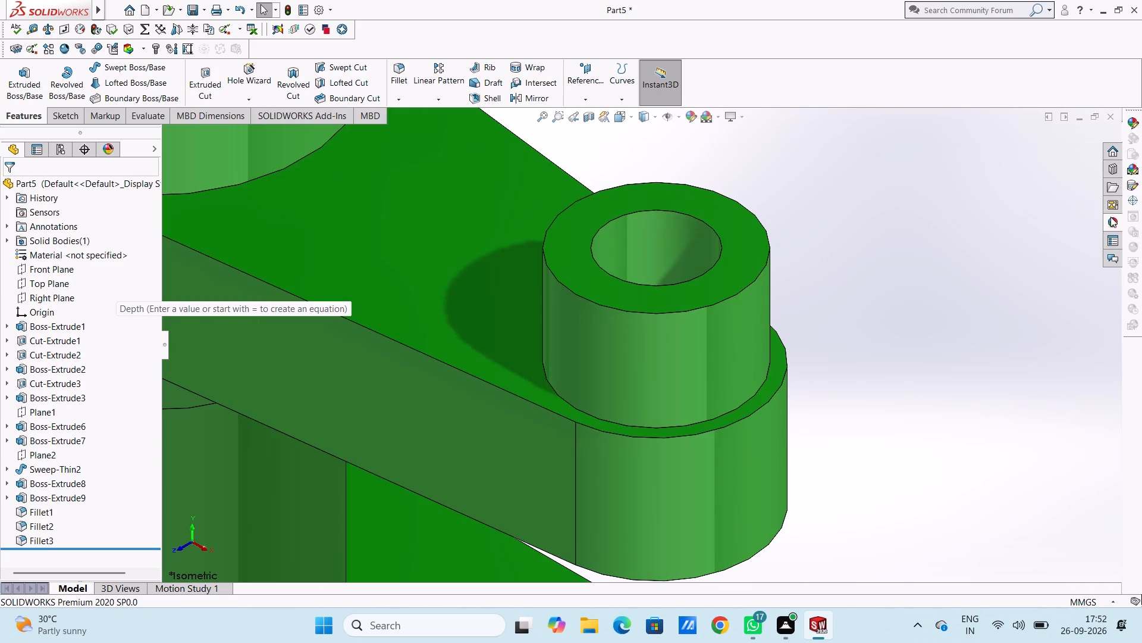
pyautogui.click(1112, 219)
pyautogui.moveTo(1033, 373); pyautogui.dragTo(679, 226)
pyautogui.click(678, 226)
# Apply the chromium plate appearance to the whole counterbore feature Cut-Extrude3, picked at the hole in the plate's left rounded corner.
pyautogui.scroll(5, 652, 267)
pyautogui.moveTo(638, 274); pyautogui.dragTo(647, 423, button='middle')
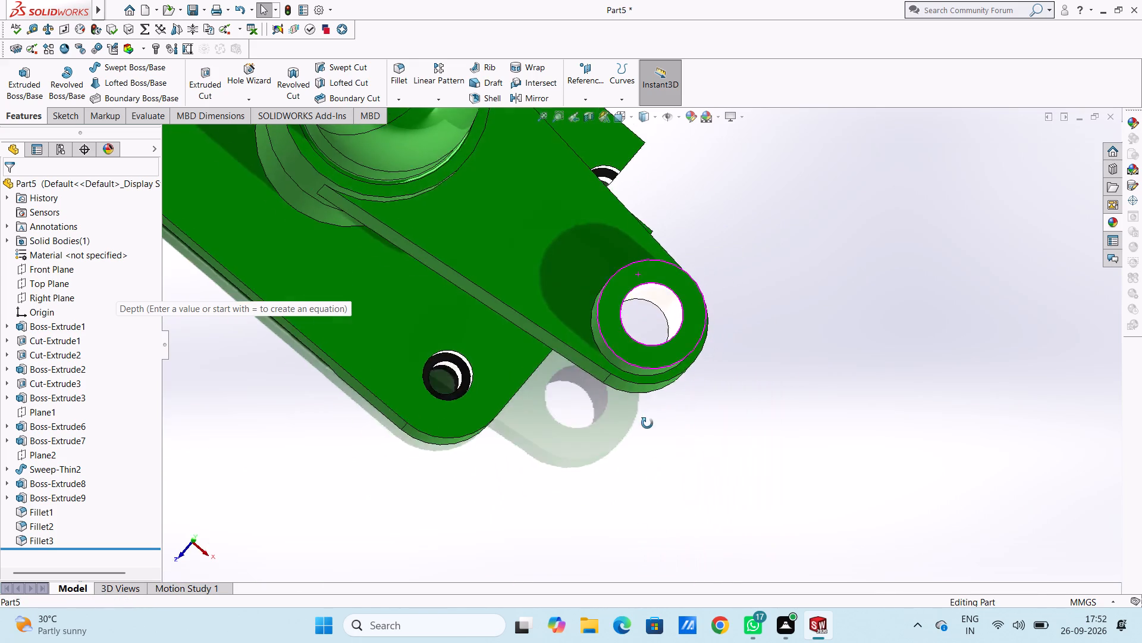
pyautogui.moveTo(647, 423); pyautogui.dragTo(645, 273, button='middle')
pyautogui.scroll(4, 374, 253)
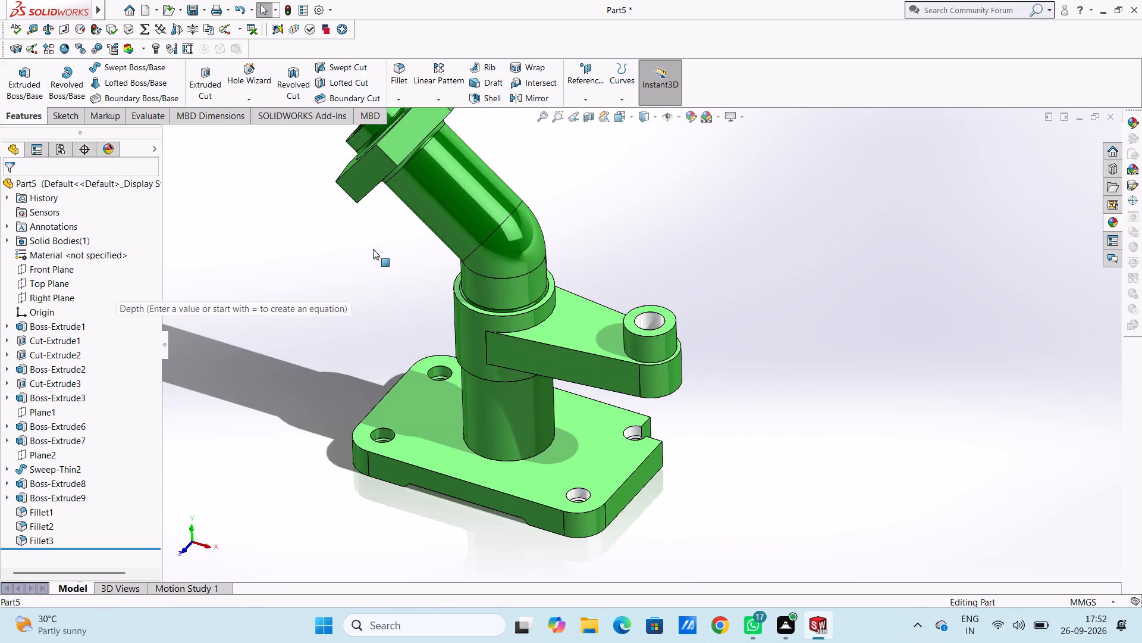
pyautogui.scroll(-5, 352, 485)
pyautogui.scroll(-6, 600, 311)
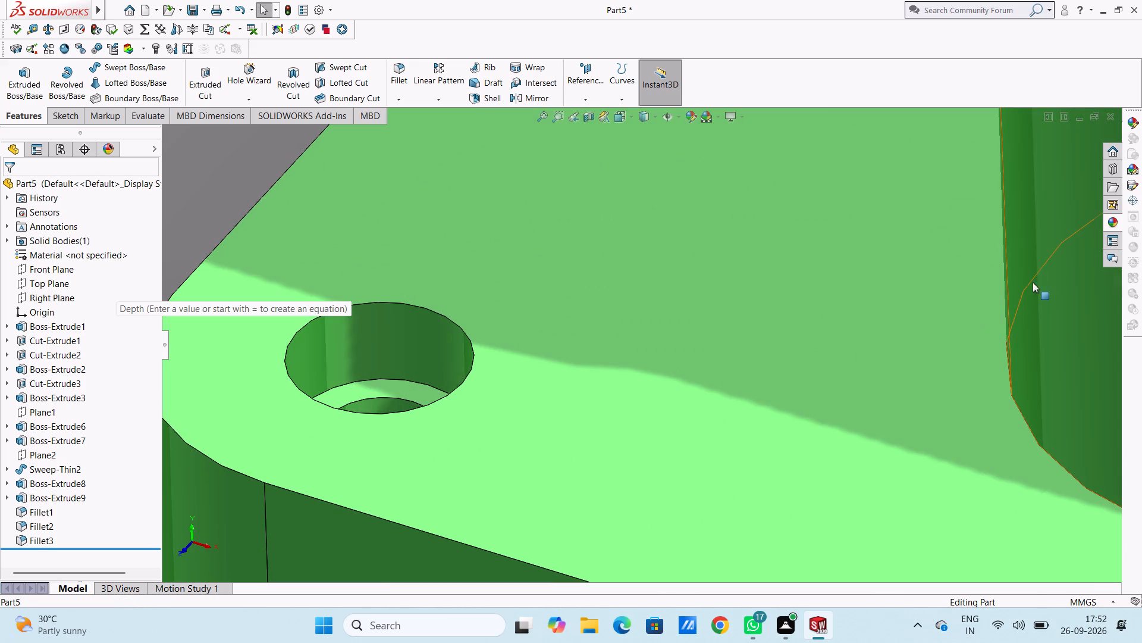
pyautogui.click(1110, 221)
pyautogui.moveTo(1025, 375); pyautogui.dragTo(337, 341)
pyautogui.click(358, 342)
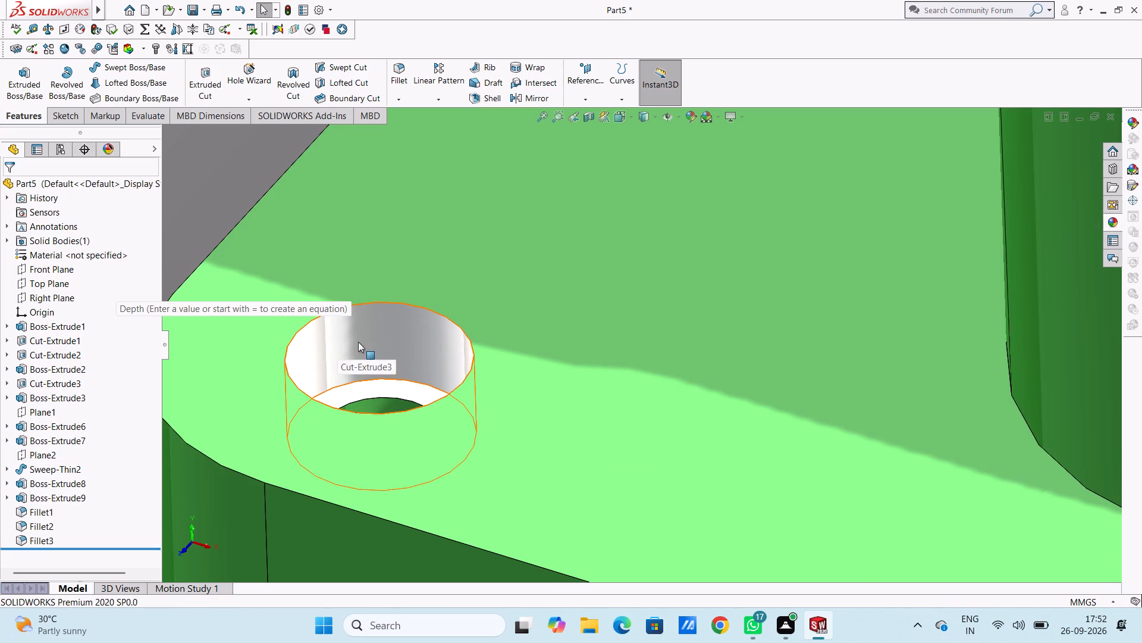
# Apply the chromium plate appearance to the smaller bore's wall in the hole at the plate's left rounded corner.
pyautogui.scroll(4, 358, 343)
pyautogui.scroll(-3, 535, 431)
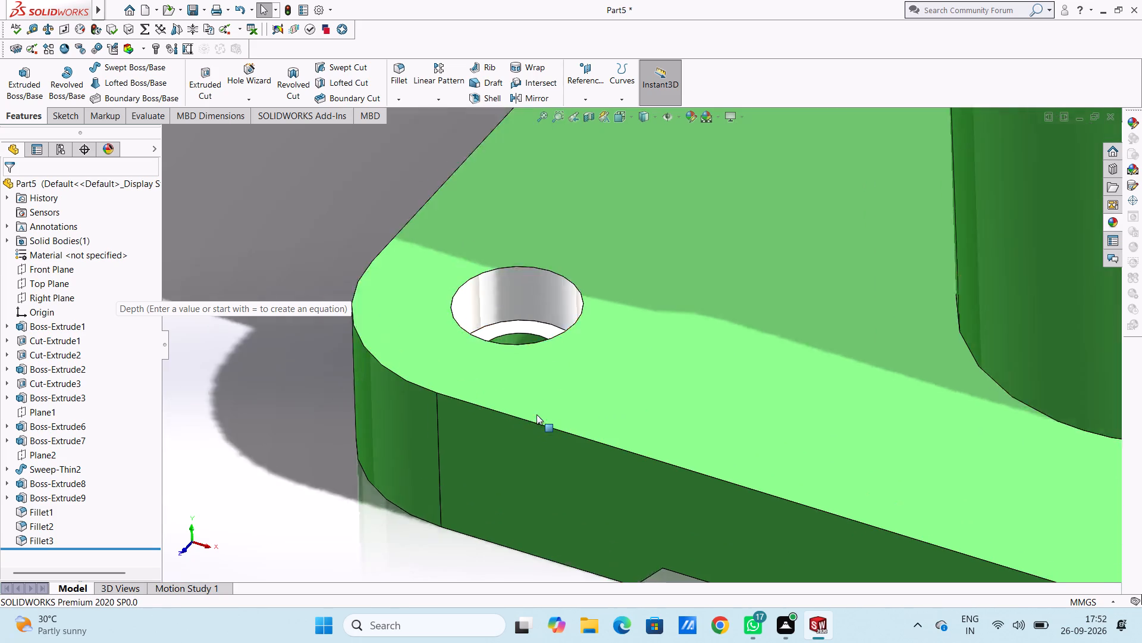
pyautogui.scroll(-2, 537, 414)
pyautogui.click(1108, 223)
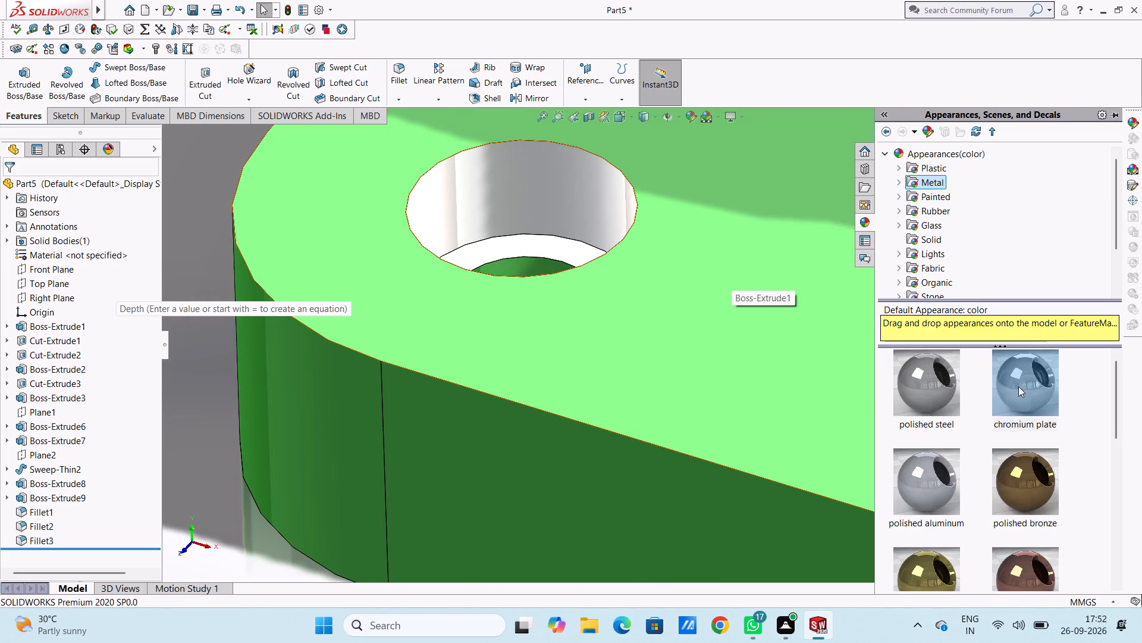
pyautogui.moveTo(1022, 381); pyautogui.dragTo(525, 276)
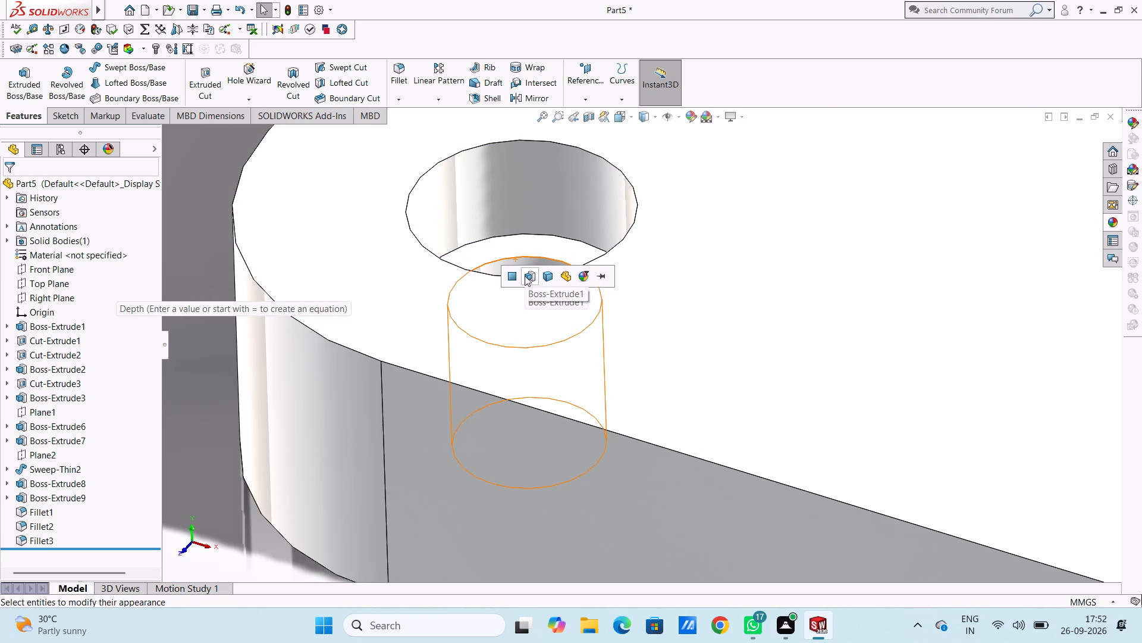
pyautogui.click(509, 277)
# Apply the chromium plate appearance to the smaller bore's wall in the hole at the plate's rear rounded corner.
pyautogui.scroll(5, 512, 271)
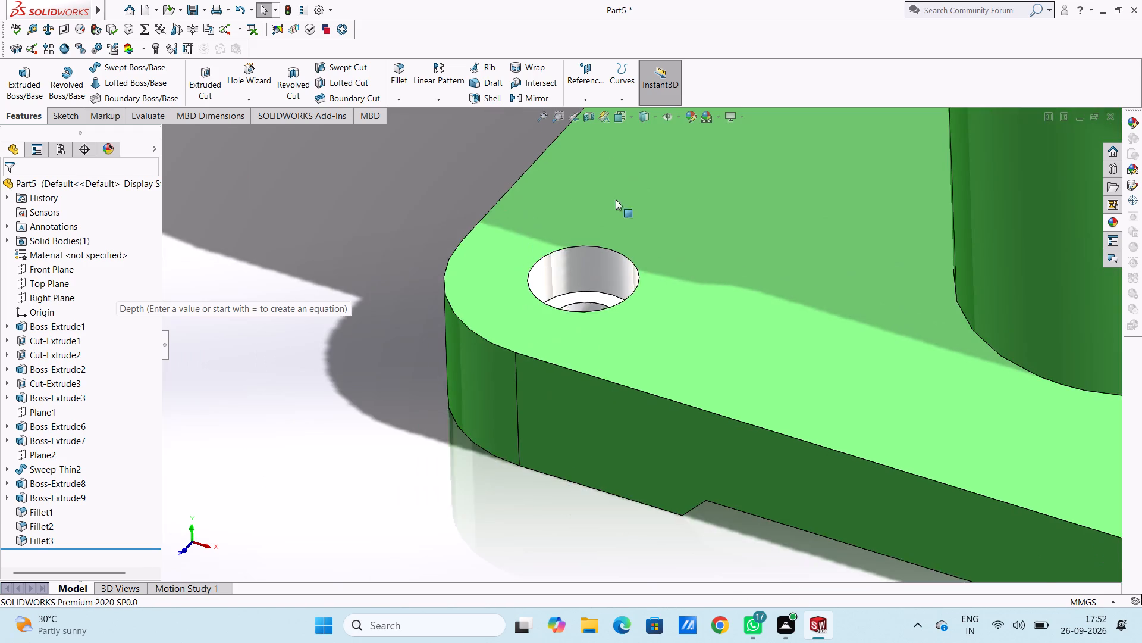
pyautogui.scroll(5, 628, 193)
pyautogui.scroll(-5, 679, 180)
pyautogui.scroll(-2, 730, 332)
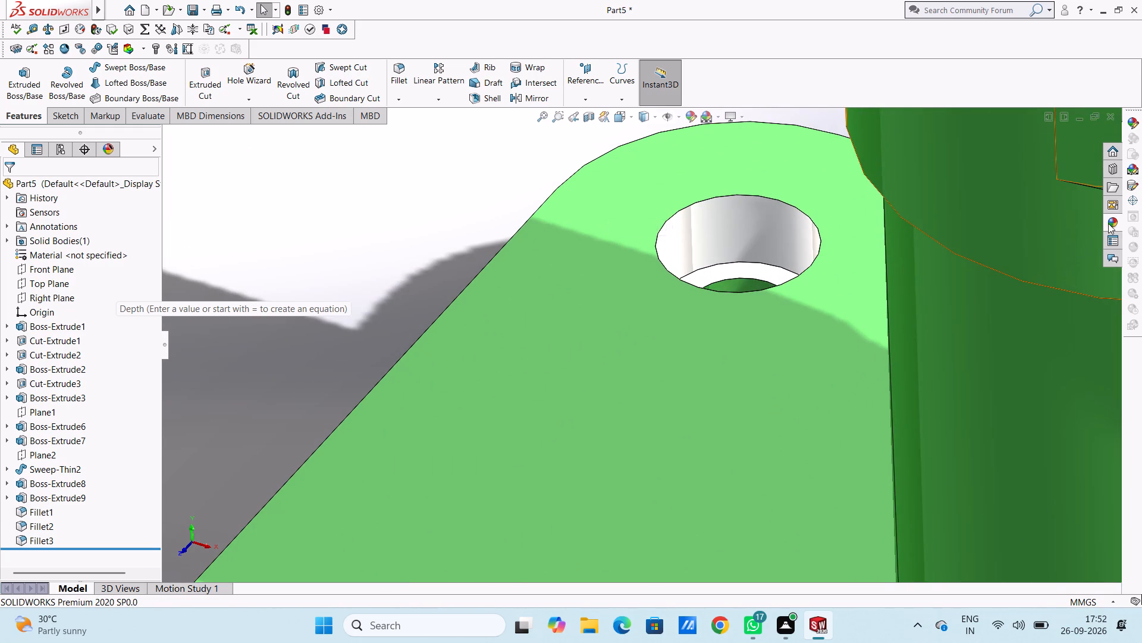
pyautogui.click(1110, 221)
pyautogui.moveTo(1025, 388); pyautogui.dragTo(733, 281)
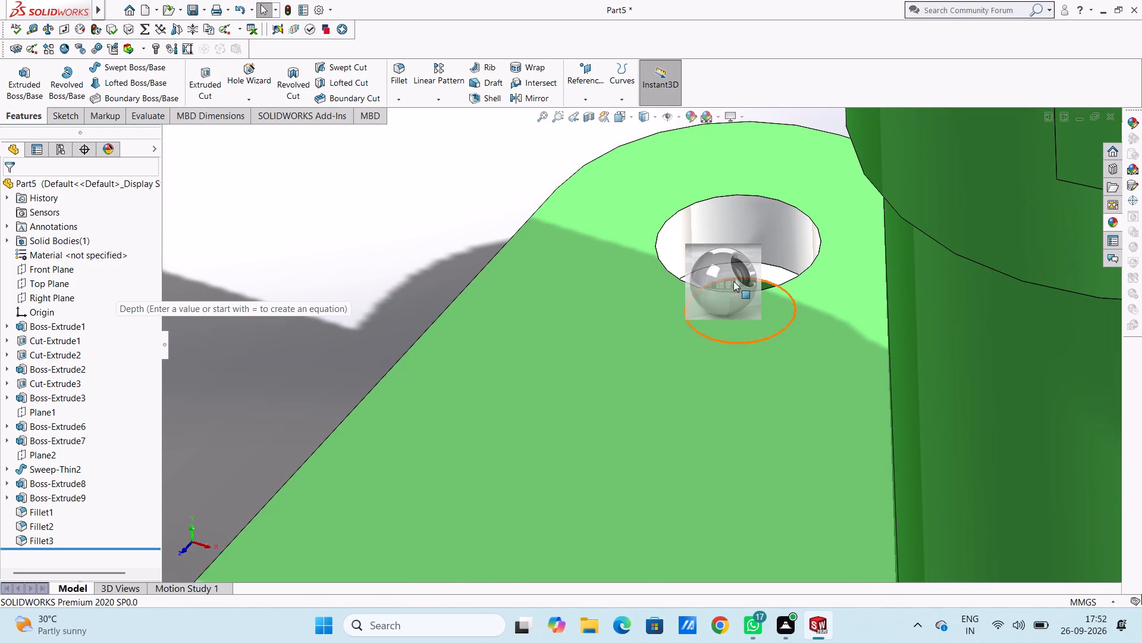
pyautogui.moveTo(733, 281); pyautogui.dragTo(735, 287)
pyautogui.click(735, 287)
# Apply the chromium plate appearance to the bent tube's inner wall face at the hexagonal flange end.
pyautogui.scroll(9, 735, 288)
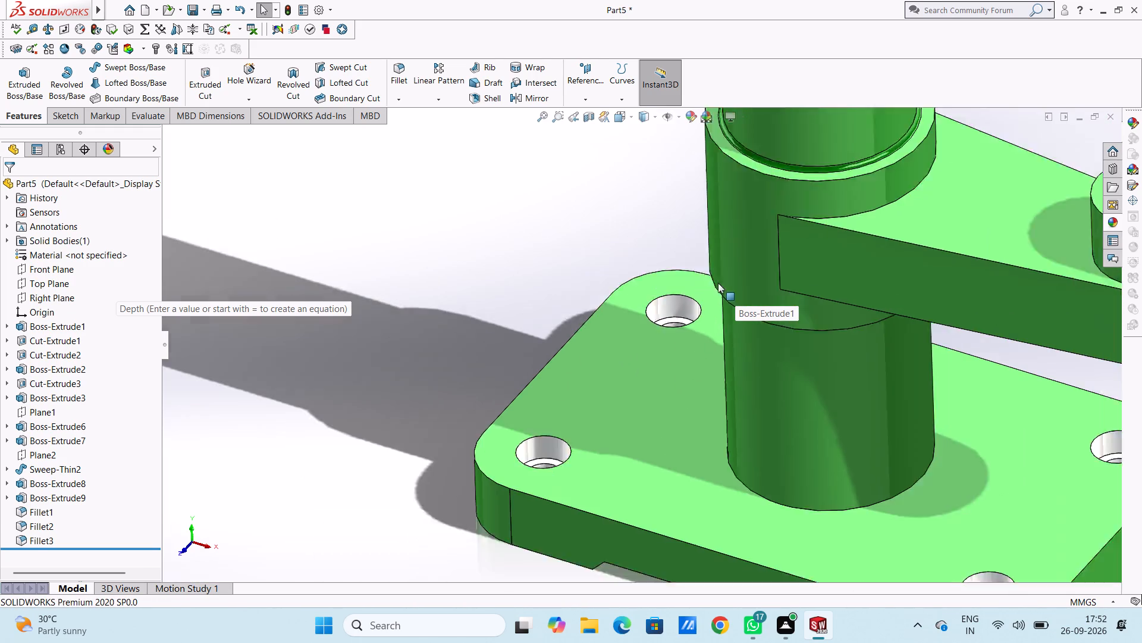
pyautogui.scroll(1, 718, 283)
pyautogui.click(481, 298)
pyautogui.scroll(4, 477, 291)
pyautogui.moveTo(477, 282); pyautogui.dragTo(534, 358, button='middle')
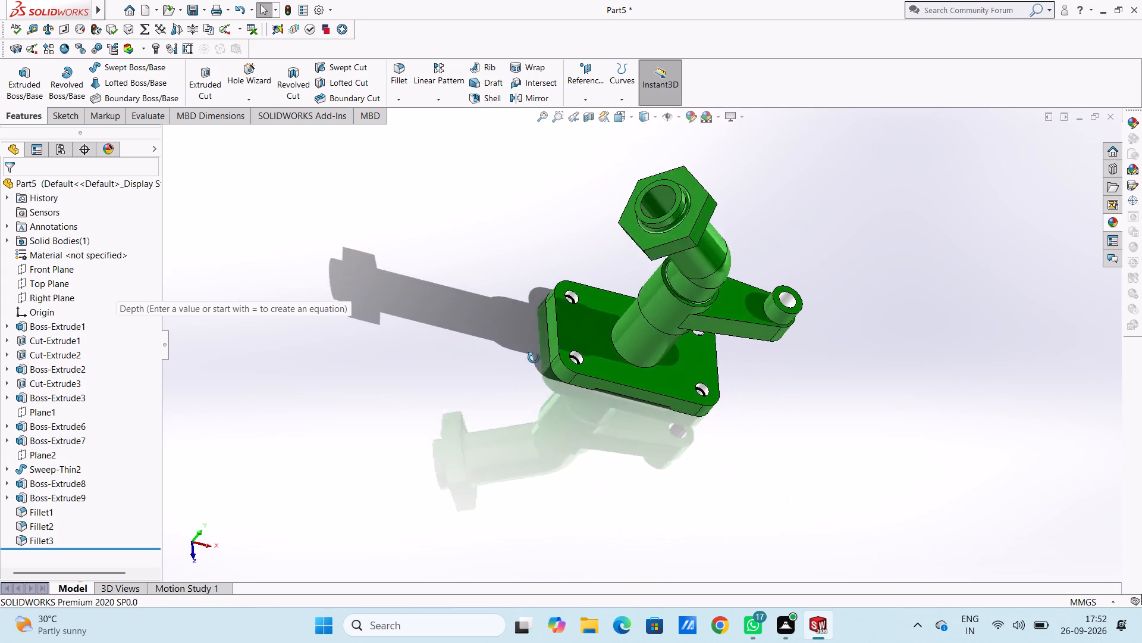
pyautogui.moveTo(534, 358); pyautogui.dragTo(538, 399, button='middle')
pyautogui.scroll(-10, 648, 244)
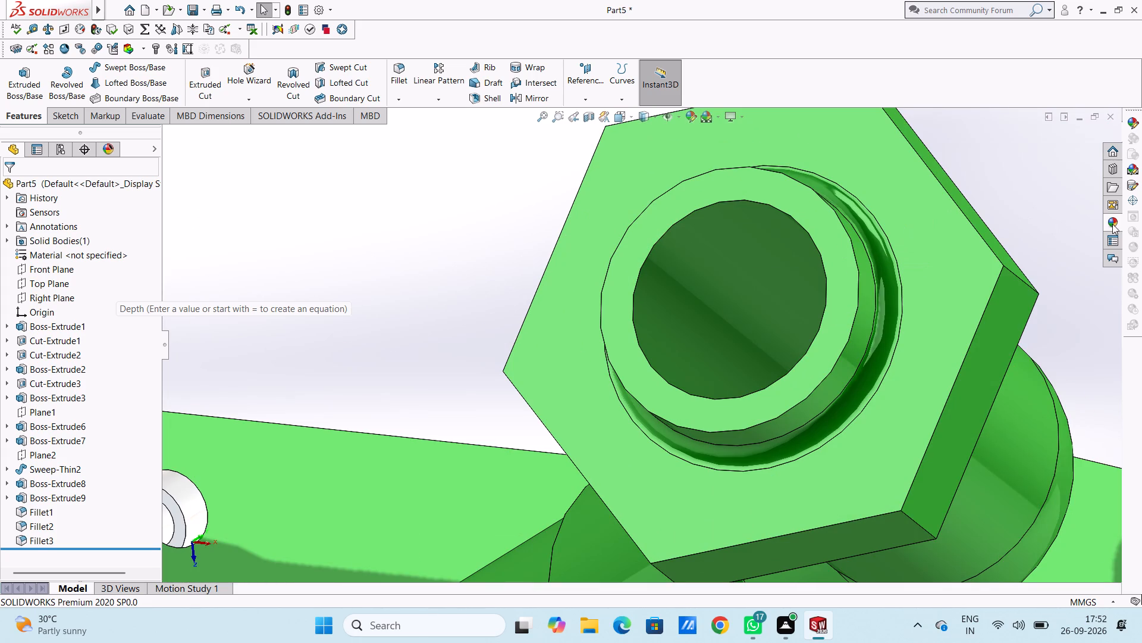
pyautogui.click(1112, 223)
pyautogui.moveTo(1031, 391); pyautogui.dragTo(706, 338)
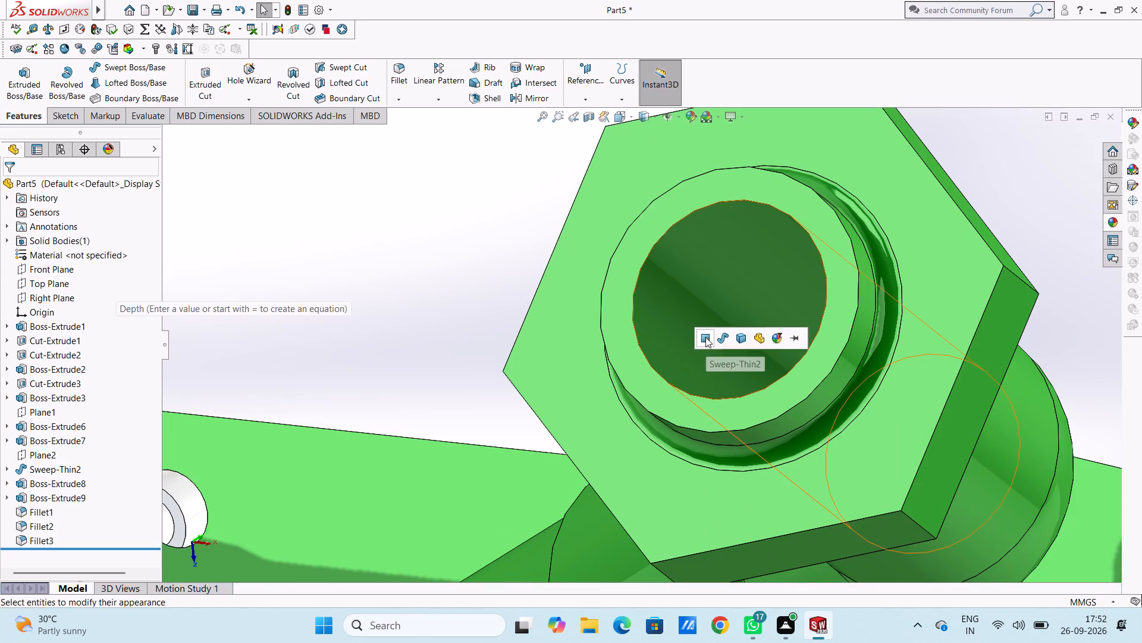
pyautogui.click(705, 337)
# Apply the chromium plate appearance to the wall of the large central bore on the plate's underside.
pyautogui.scroll(11, 702, 339)
pyautogui.moveTo(564, 459); pyautogui.dragTo(657, 323, button='middle')
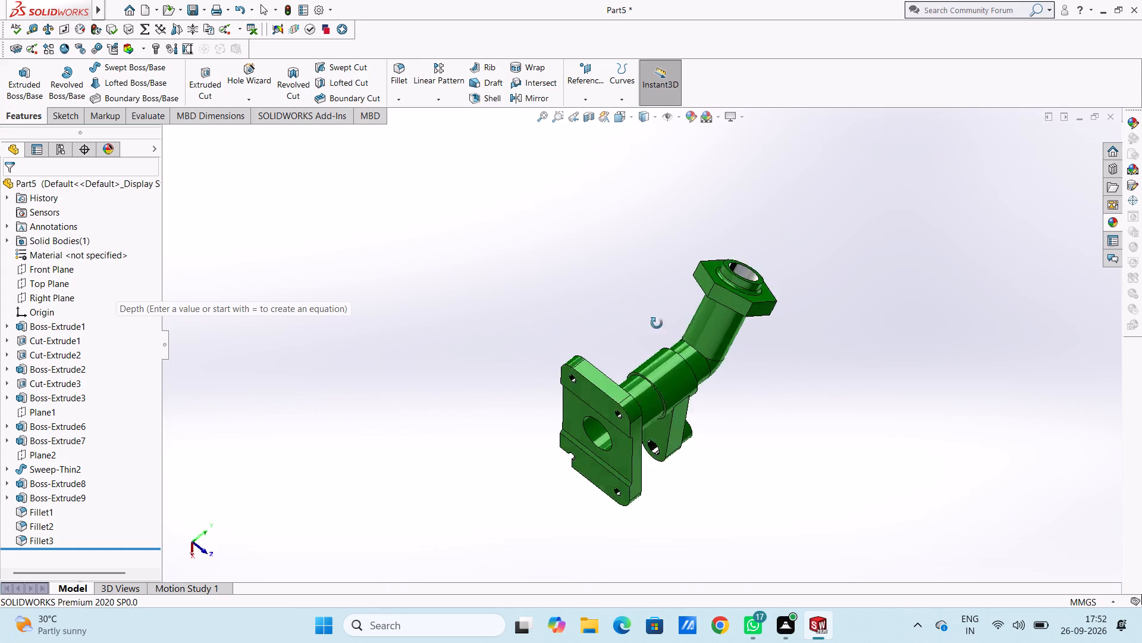
pyautogui.moveTo(657, 323); pyautogui.dragTo(672, 276, button='middle')
pyautogui.scroll(-5, 631, 441)
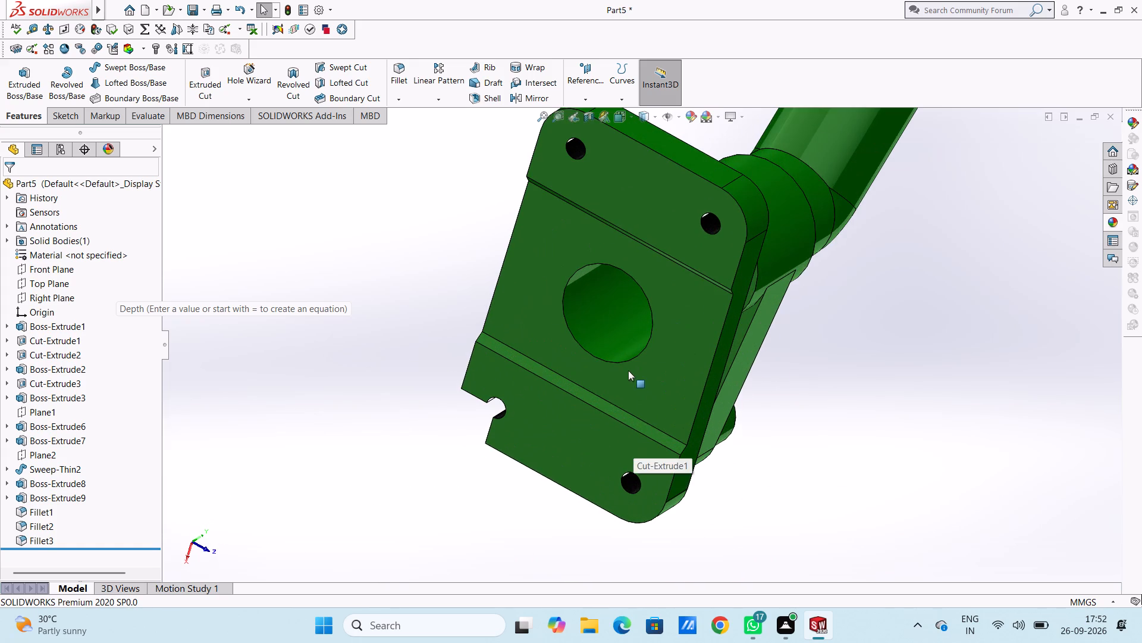
pyautogui.moveTo(620, 366); pyautogui.dragTo(598, 329, button='middle')
pyautogui.scroll(-4, 604, 341)
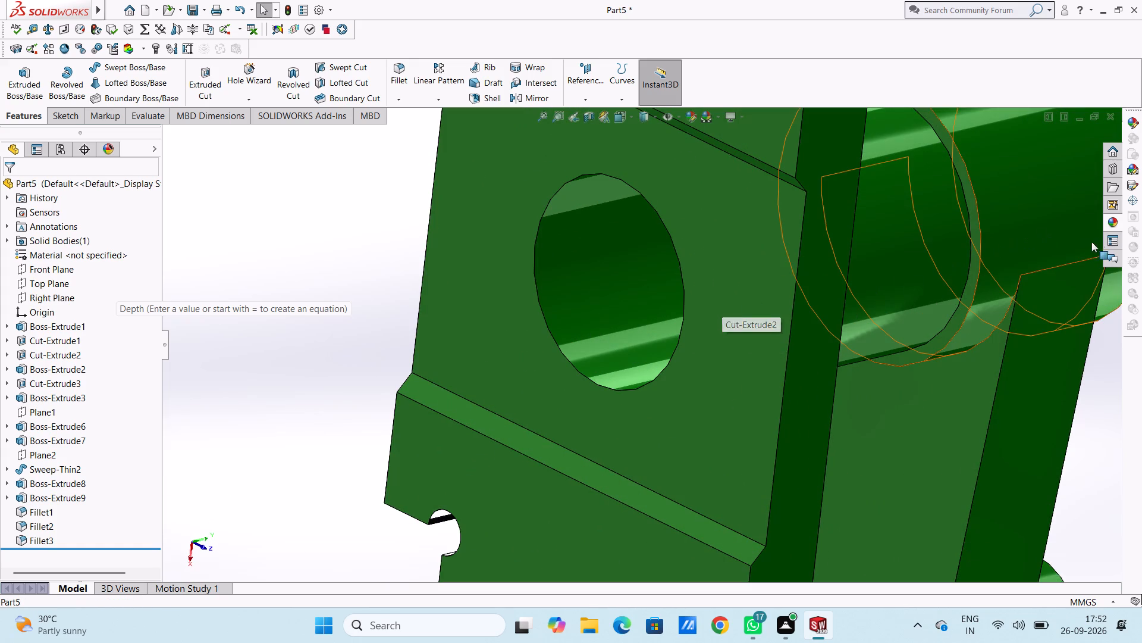
pyautogui.click(1111, 218)
pyautogui.moveTo(1016, 398); pyautogui.dragTo(671, 353)
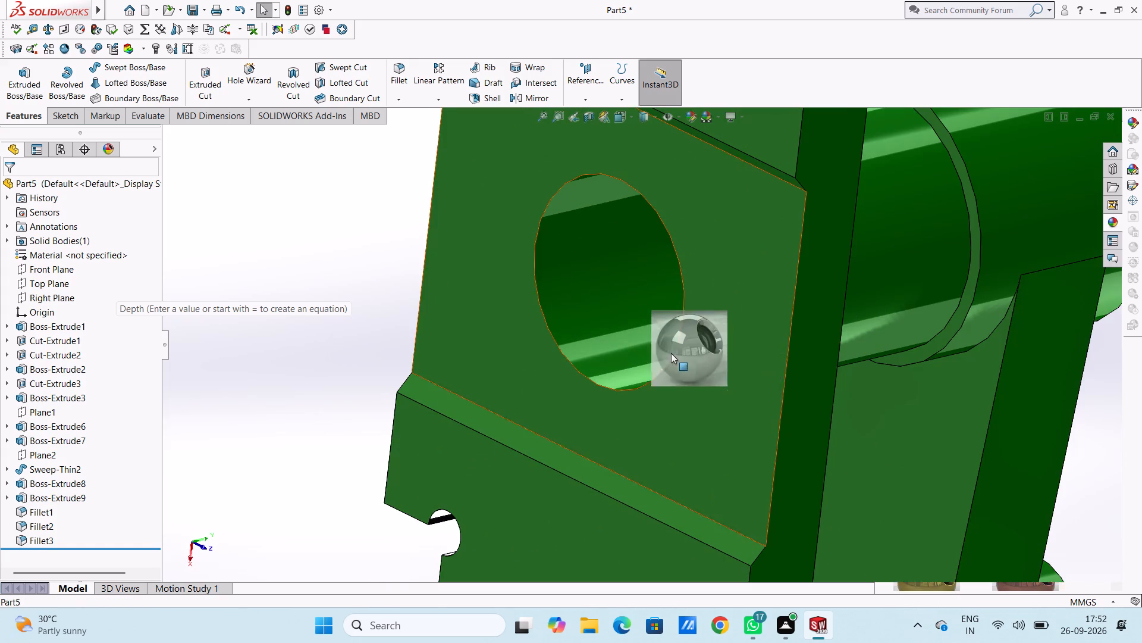
pyautogui.moveTo(671, 353); pyautogui.dragTo(612, 338)
pyautogui.click(611, 338)
pyautogui.scroll(9, 608, 343)
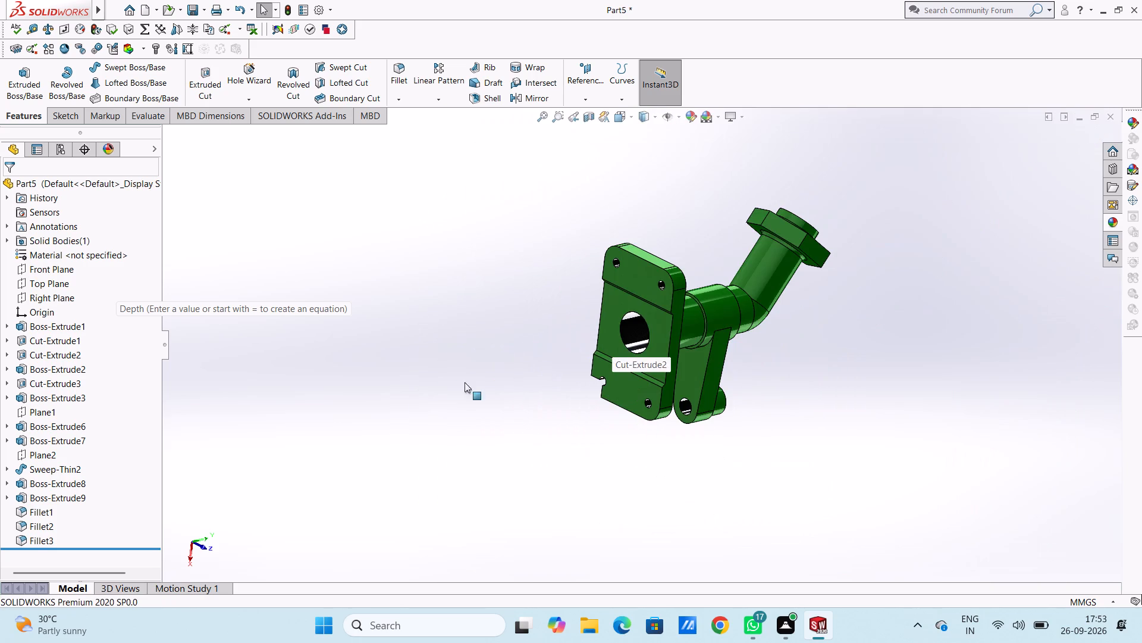
pyautogui.moveTo(375, 396); pyautogui.dragTo(379, 464, button='middle')
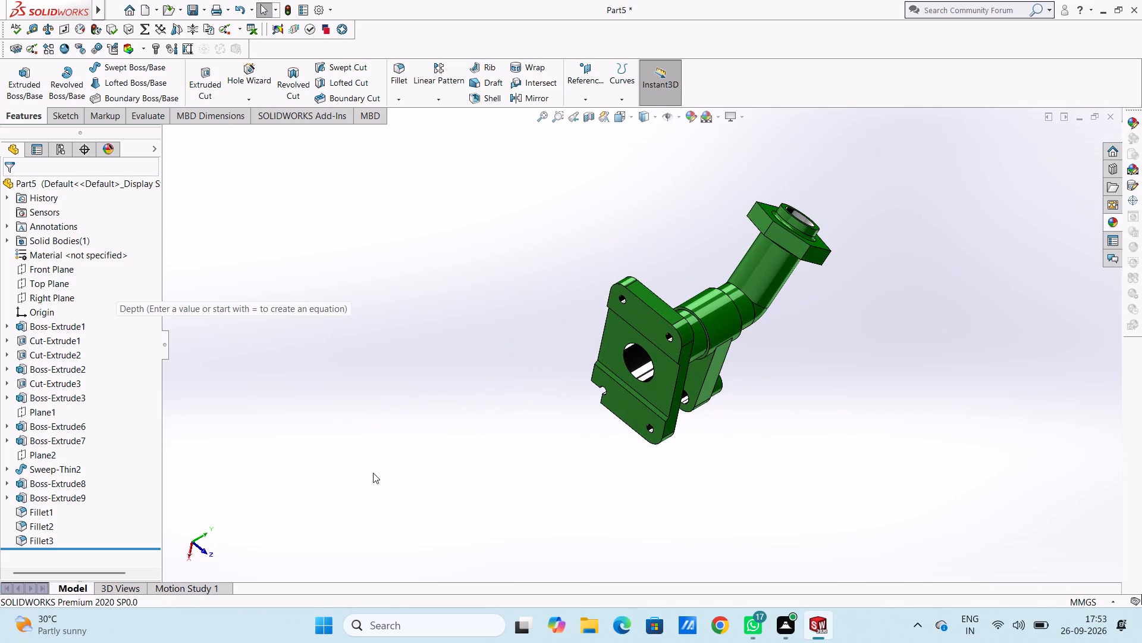
pyautogui.press('Escape')
pyautogui.press('Escape')
# With the model in isometric view, save the part in Documents as "swivel elbow pipe mount".
pyautogui.hotkey('ctrl', '7')
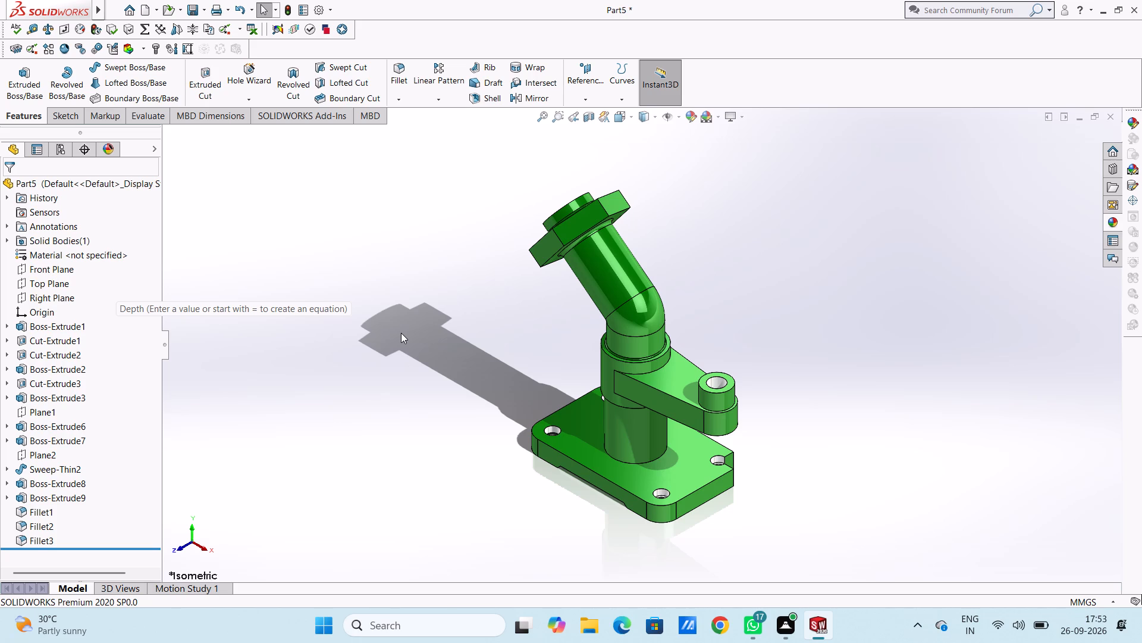
pyautogui.hotkey('ctrl', 's')
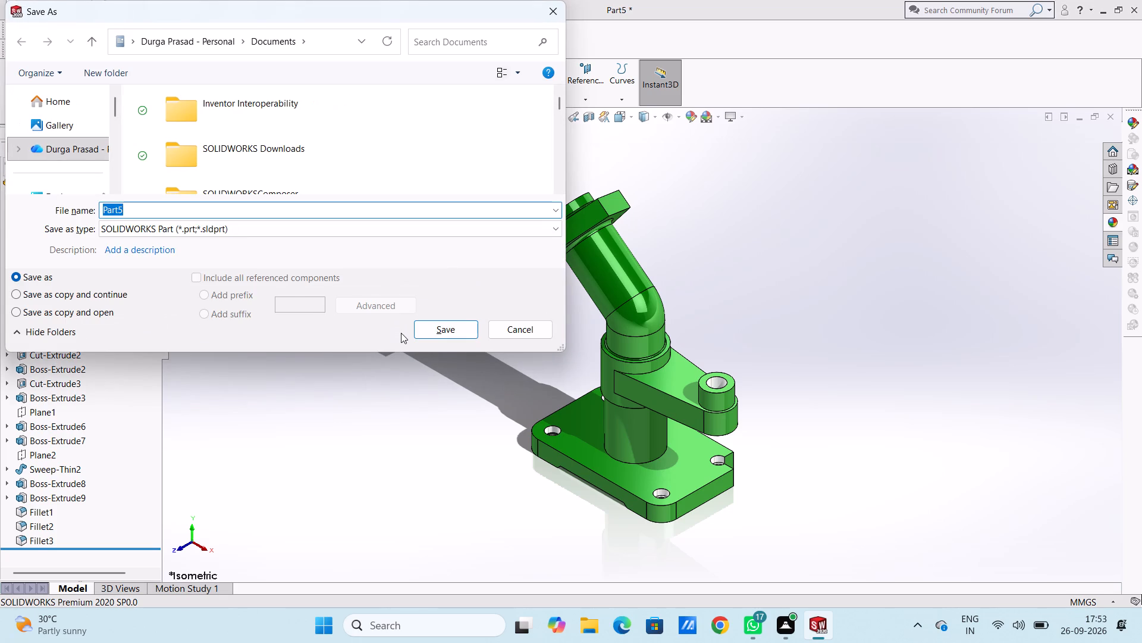
pyautogui.write('swivel')
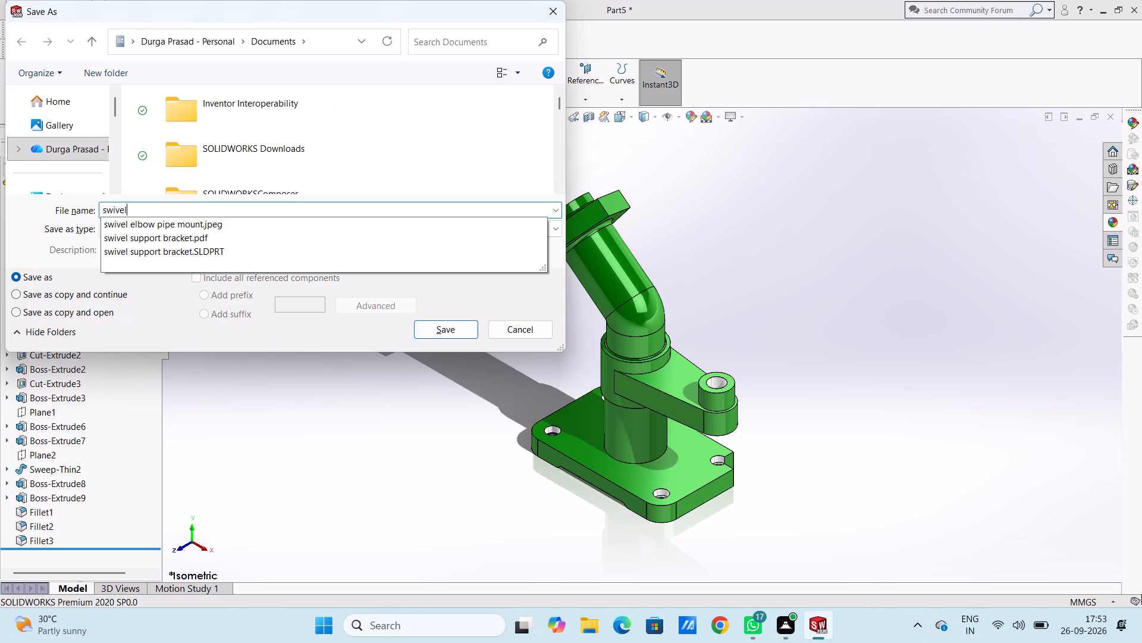
pyautogui.press('space')
pyautogui.write('elbow')
pyautogui.press('space')
pyautogui.write('pip')
pyautogui.write('e')
pyautogui.press('space')
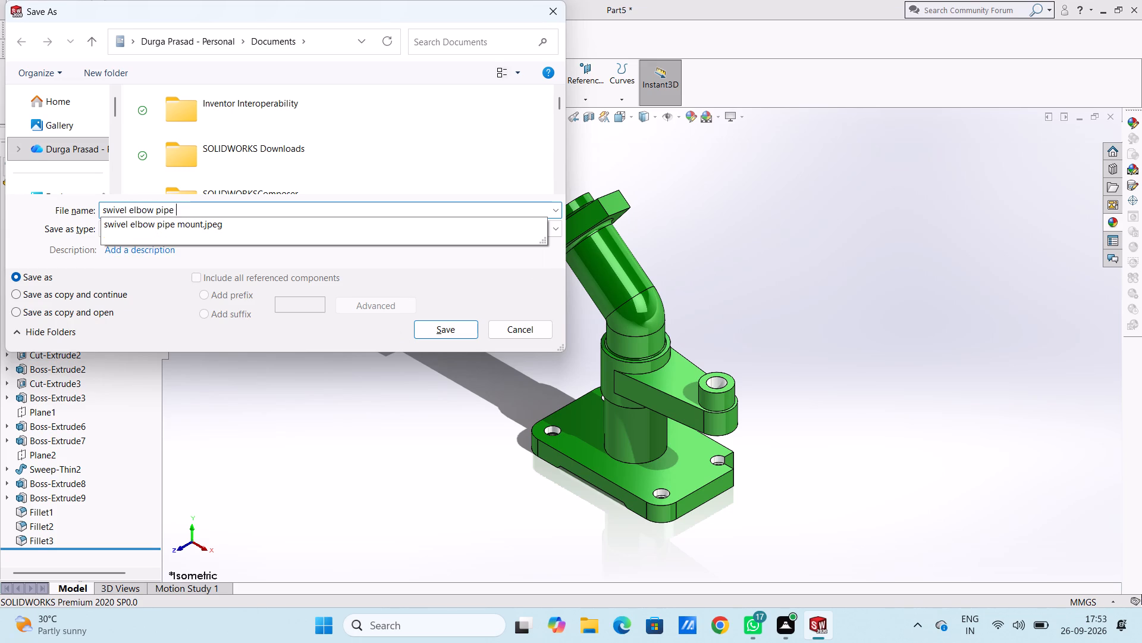
pyautogui.write('mount')
pyautogui.click(435, 332)
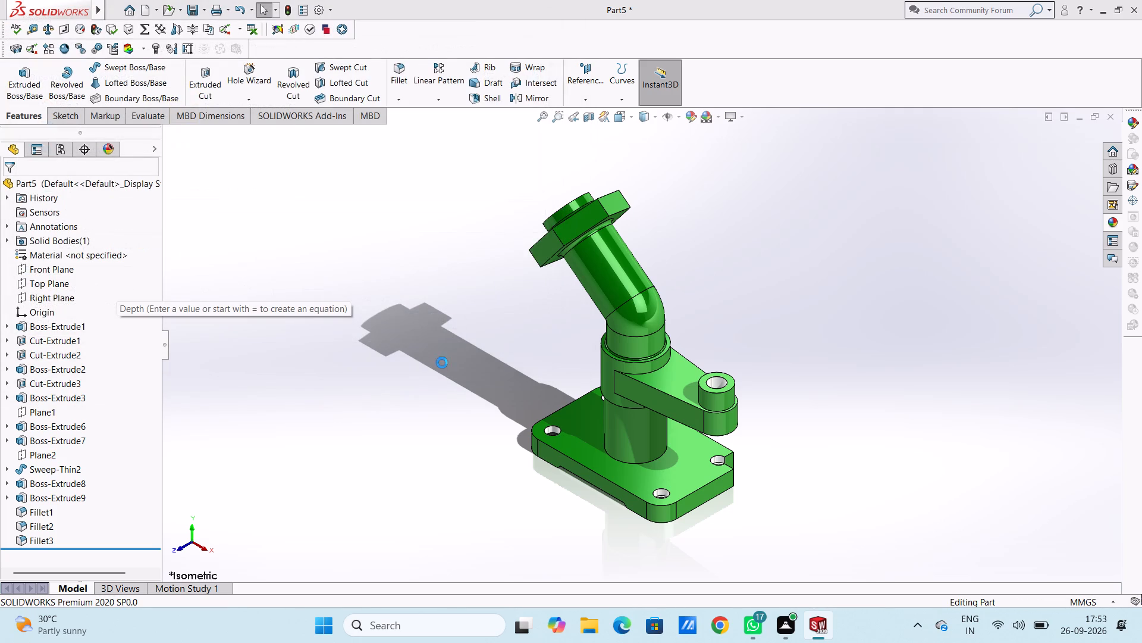
# Save a copy of the part as an Adobe PDF under the name "swivel elbow pipe mount".
pyautogui.click(204, 7)
pyautogui.click(224, 38)
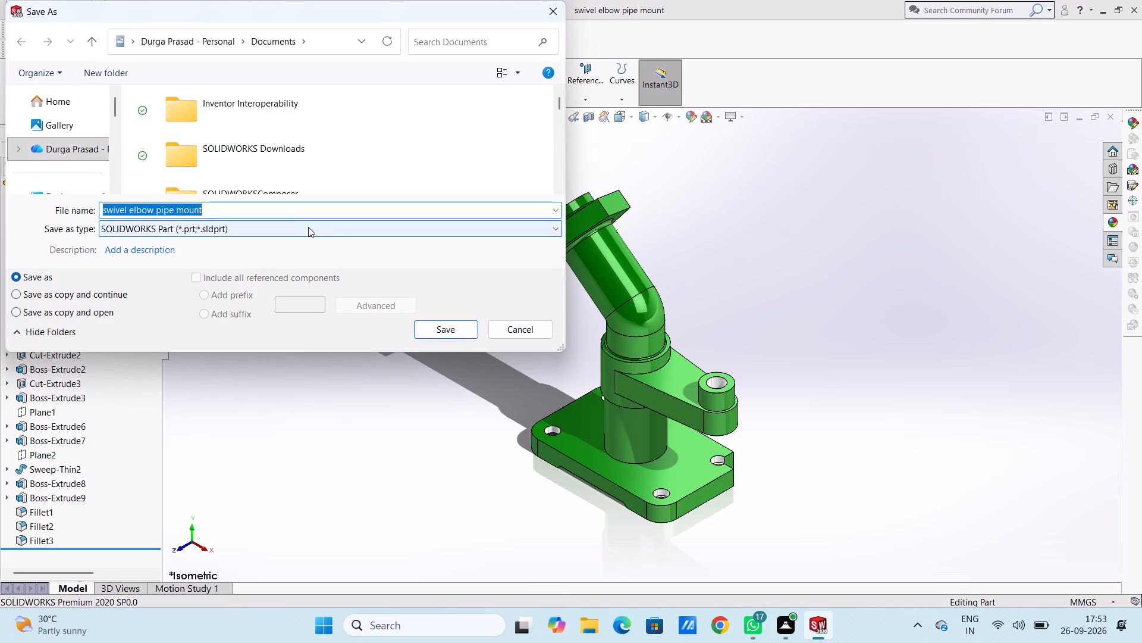
pyautogui.click(308, 226)
pyautogui.click(297, 329)
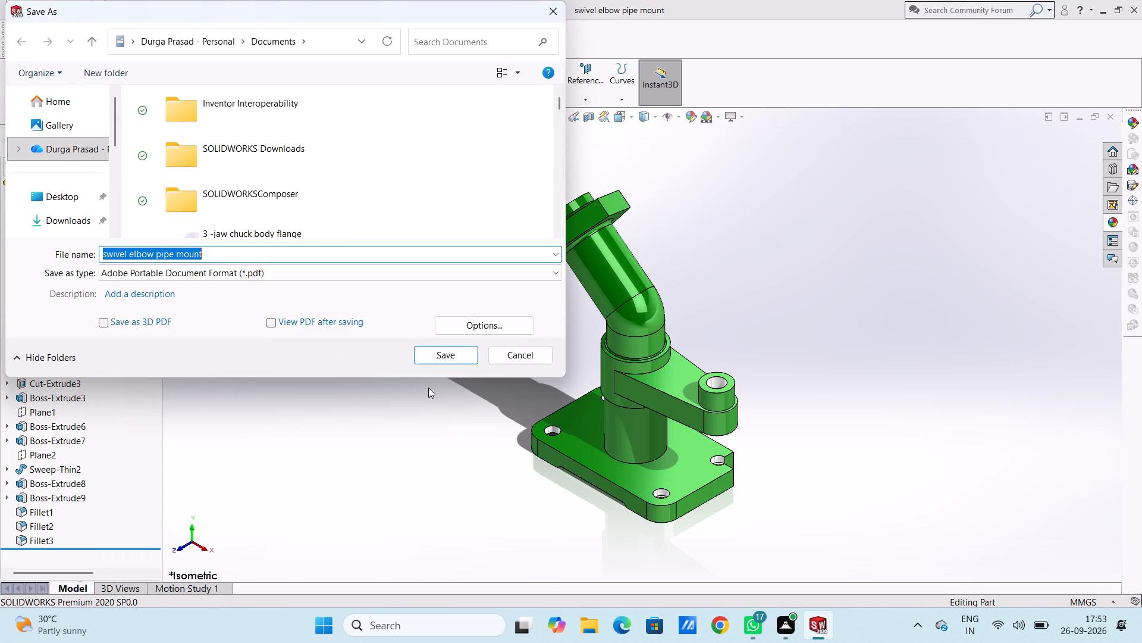
pyautogui.click(430, 355)
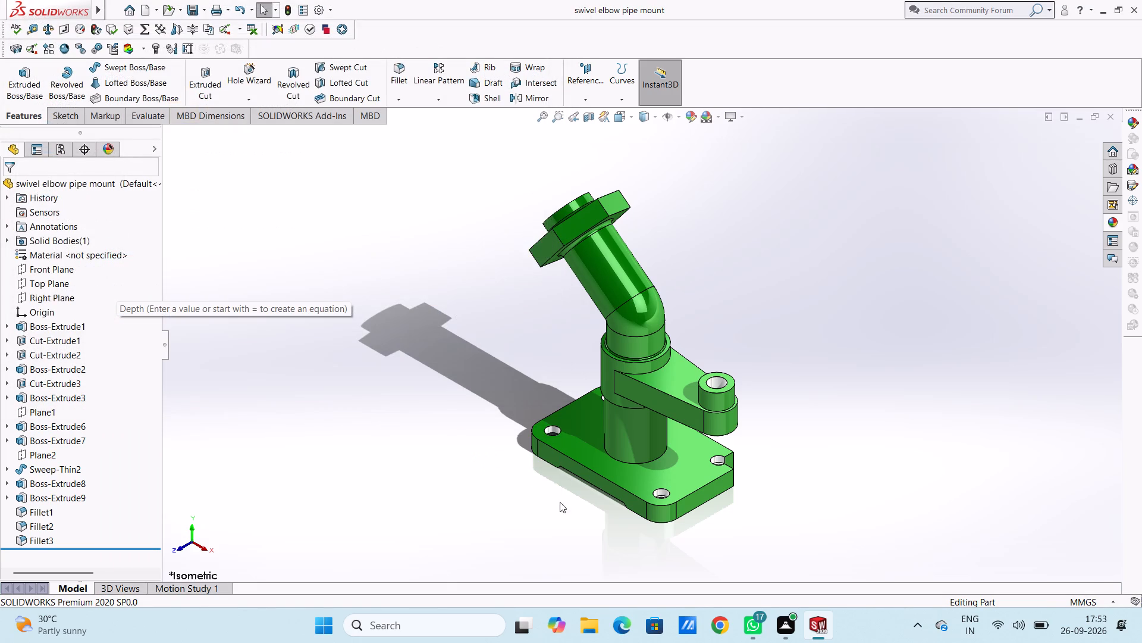